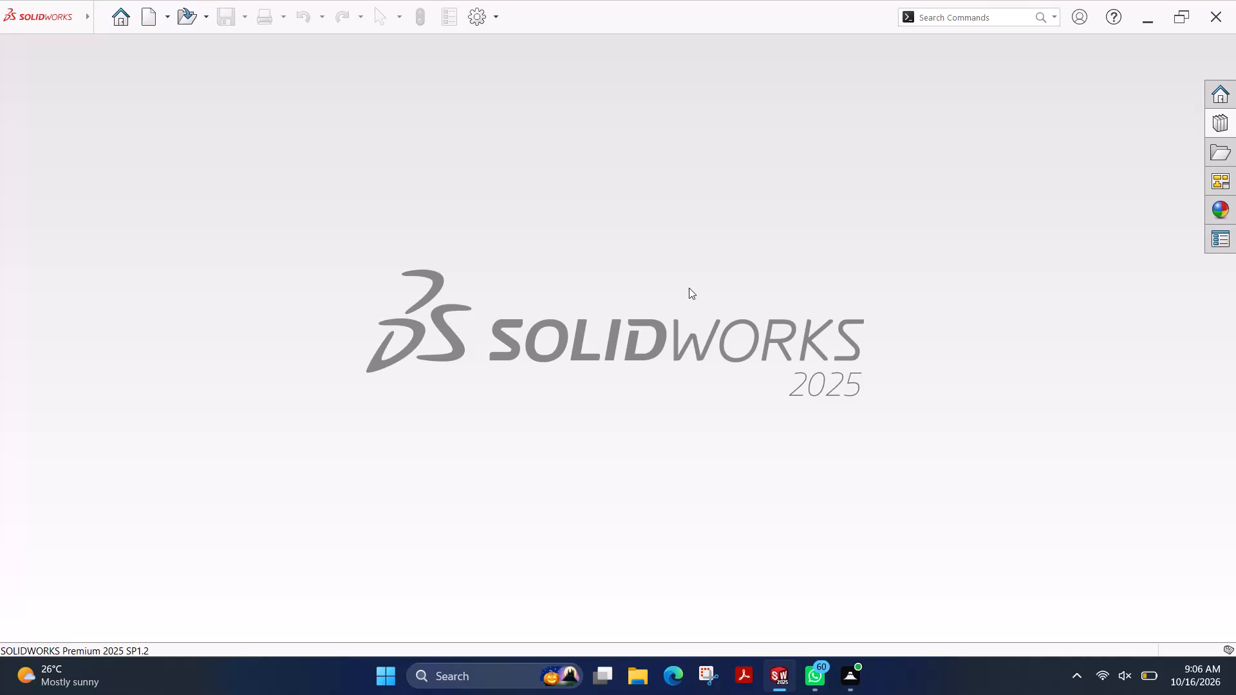
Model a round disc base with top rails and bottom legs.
Create a new part document.
left_click(154, 14)
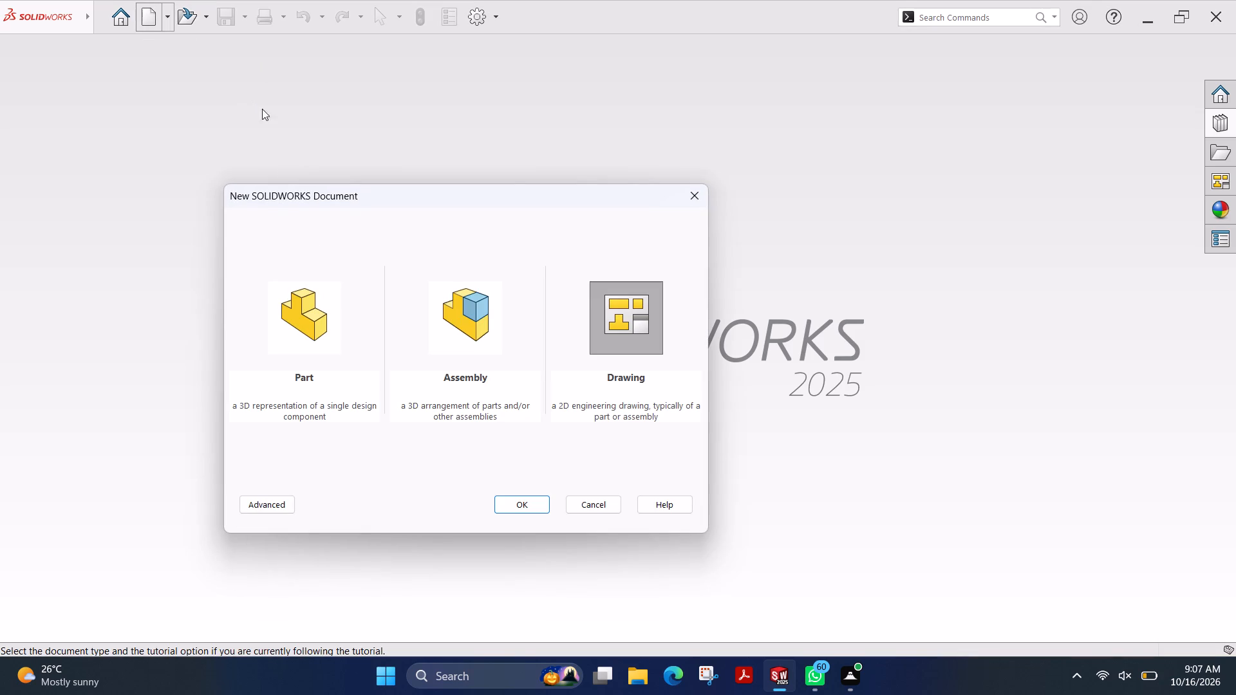
left_click(308, 328)
left_click(521, 506)
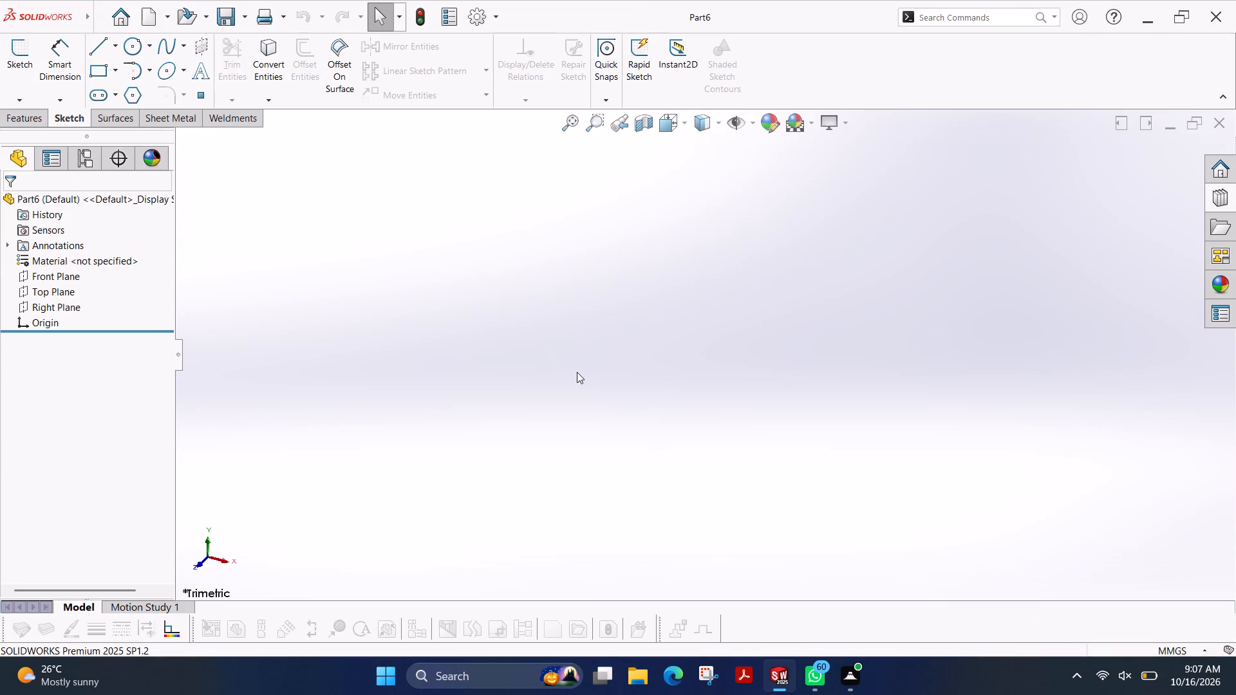
Sketch two concentric circles centred on the origin on the Top Plane, with radii of about 62 mm and 24 mm.
left_click(130, 51)
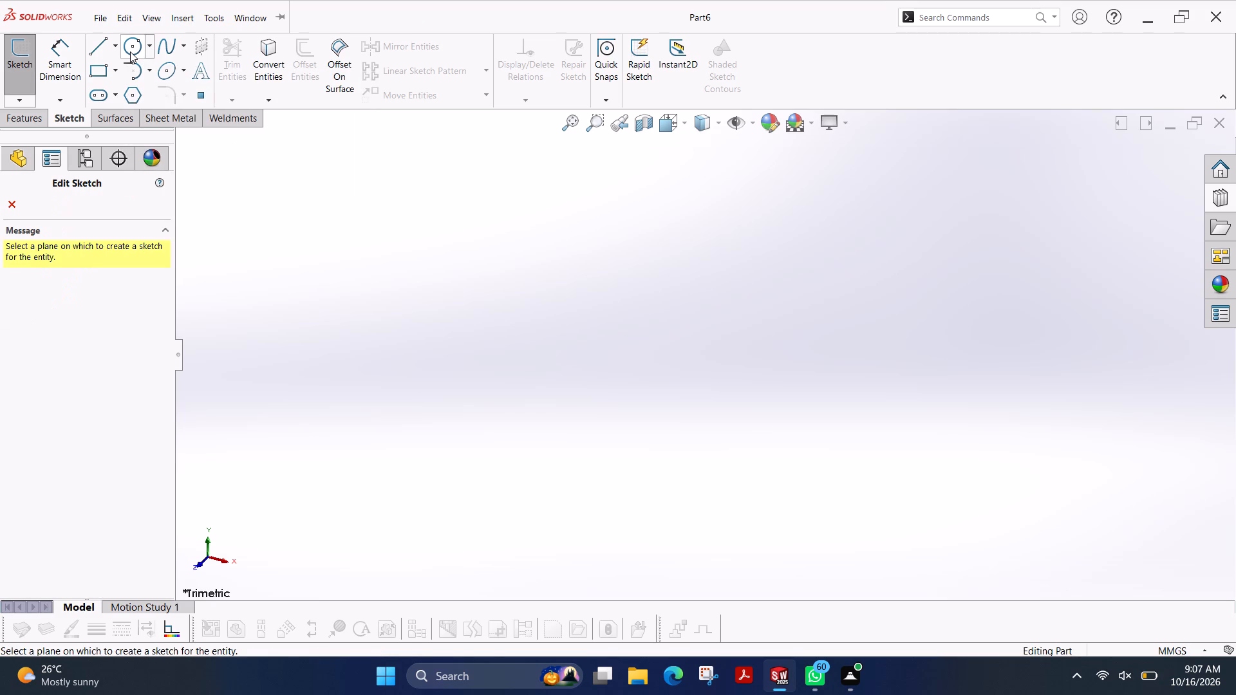
left_click(531, 352)
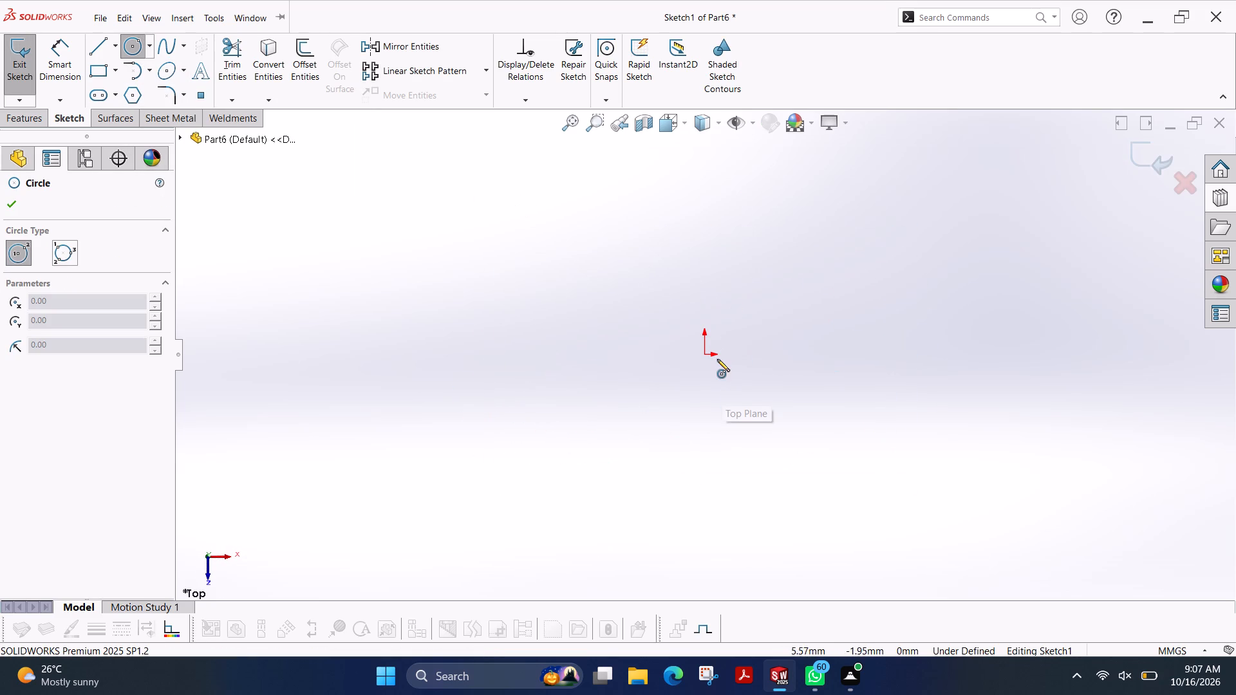
left_click(706, 355)
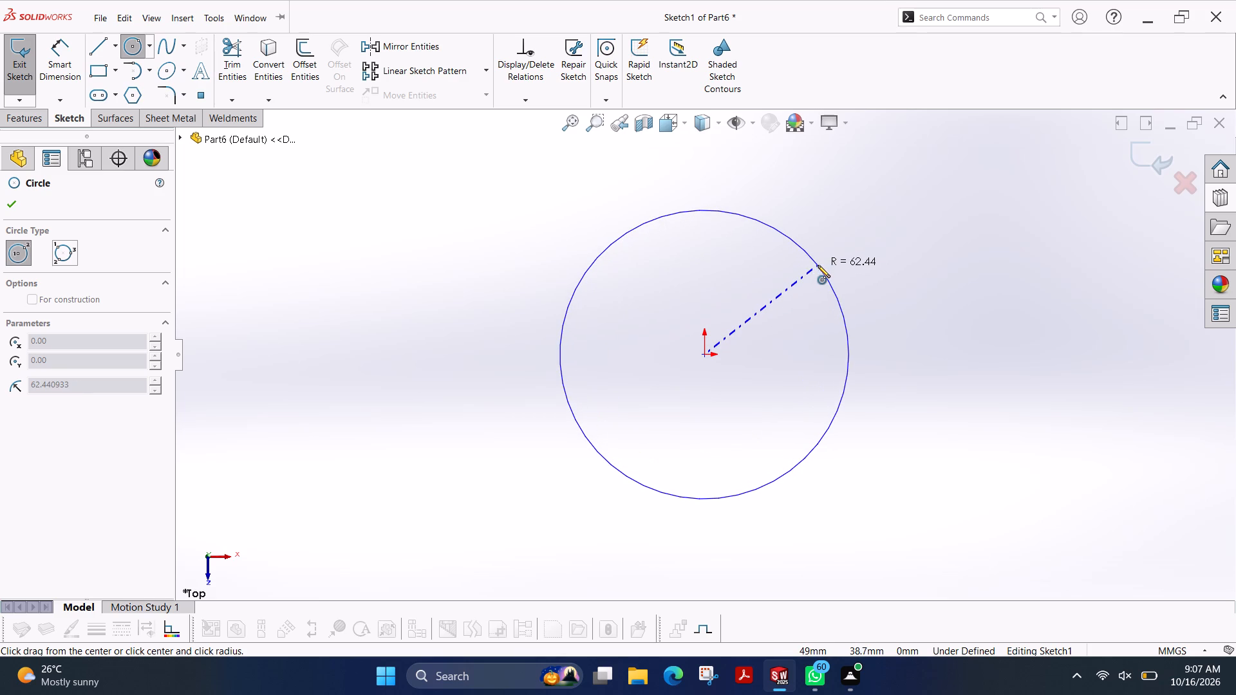
left_click(818, 265)
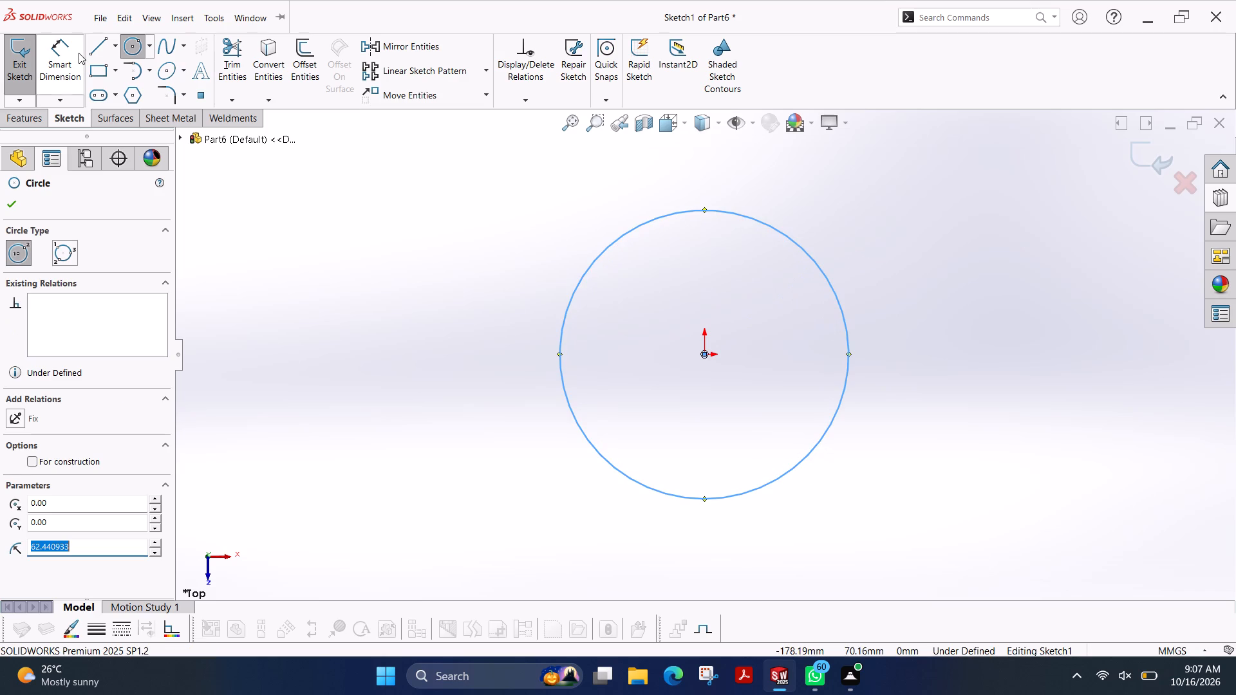
left_click(705, 355)
left_click(749, 322)
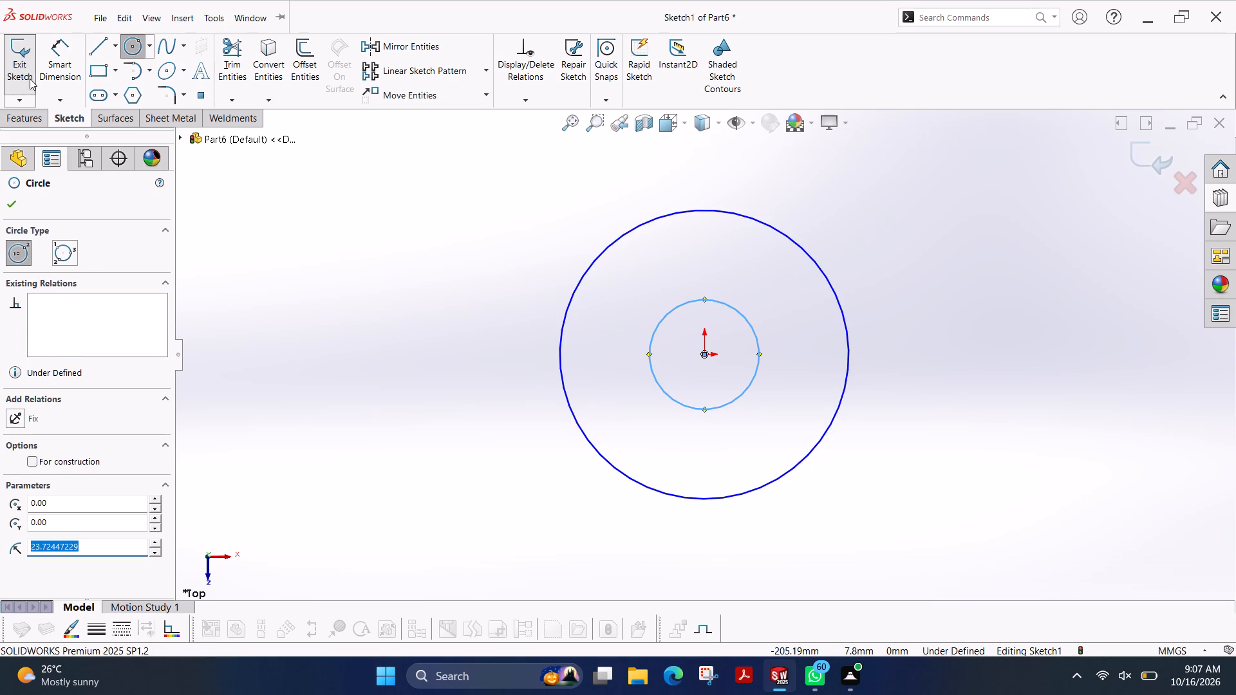
Dimension the outer circle to a diameter of 110 mm and the inner circle to 32 mm.
left_click(50, 65)
left_click(797, 242)
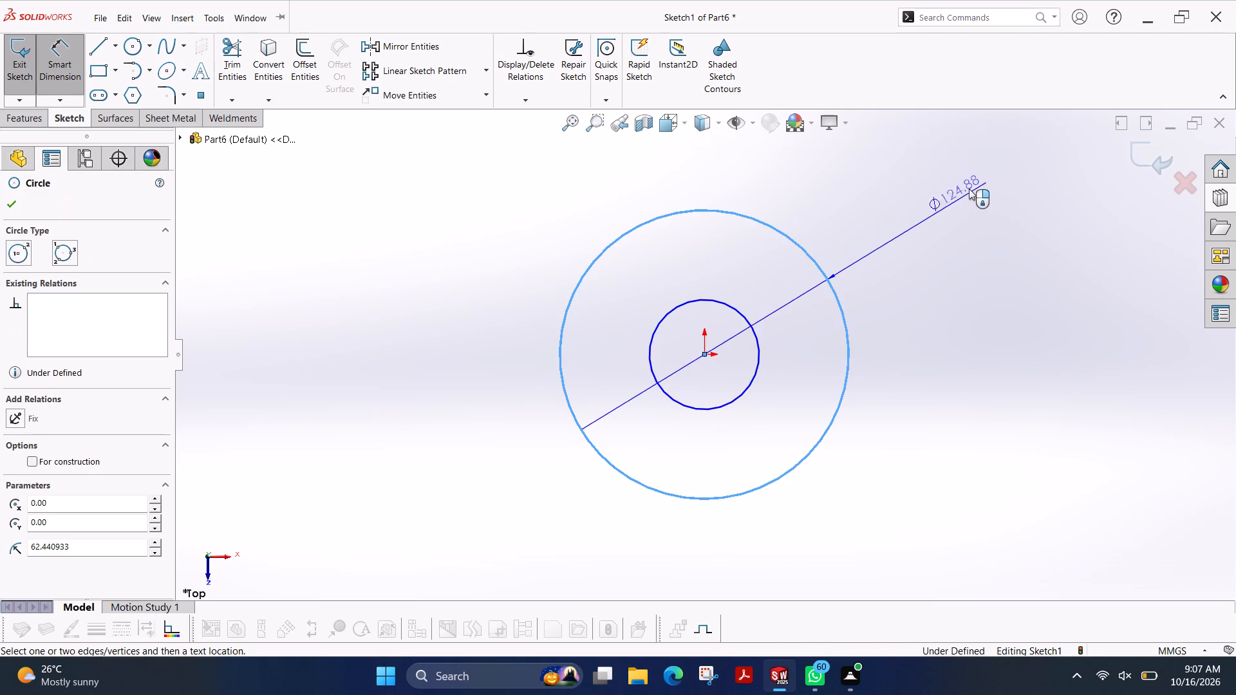
left_click(971, 186)
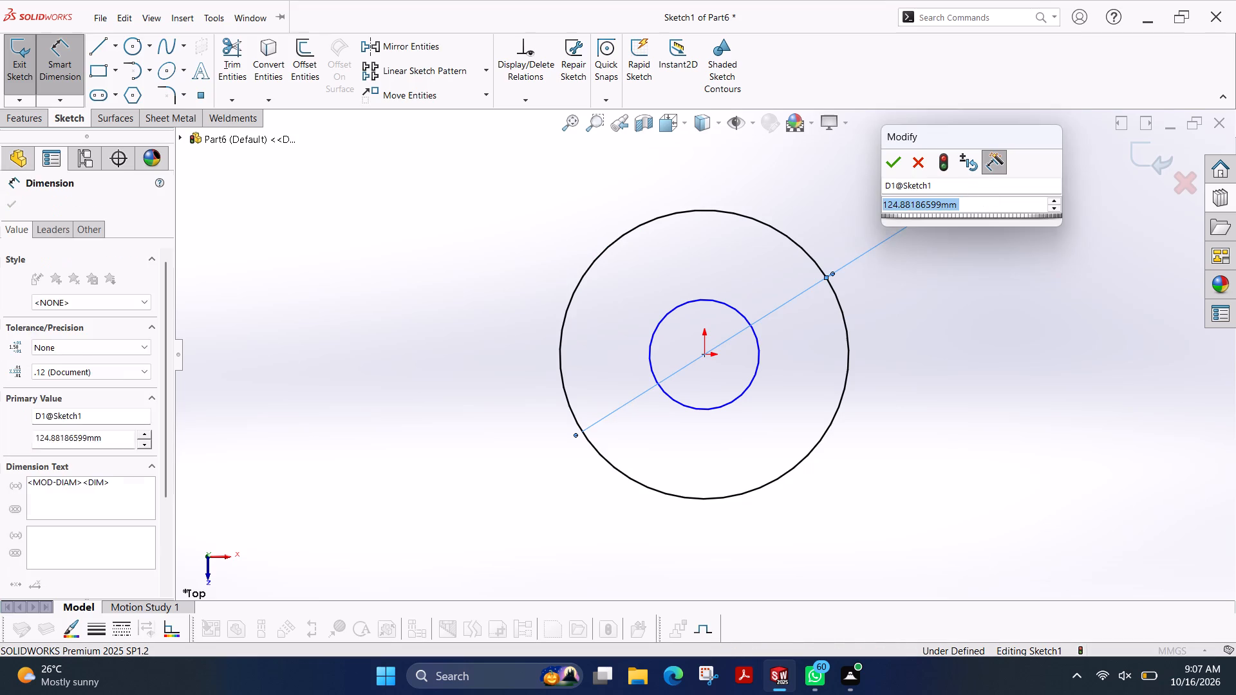
type("110")
key("Return")
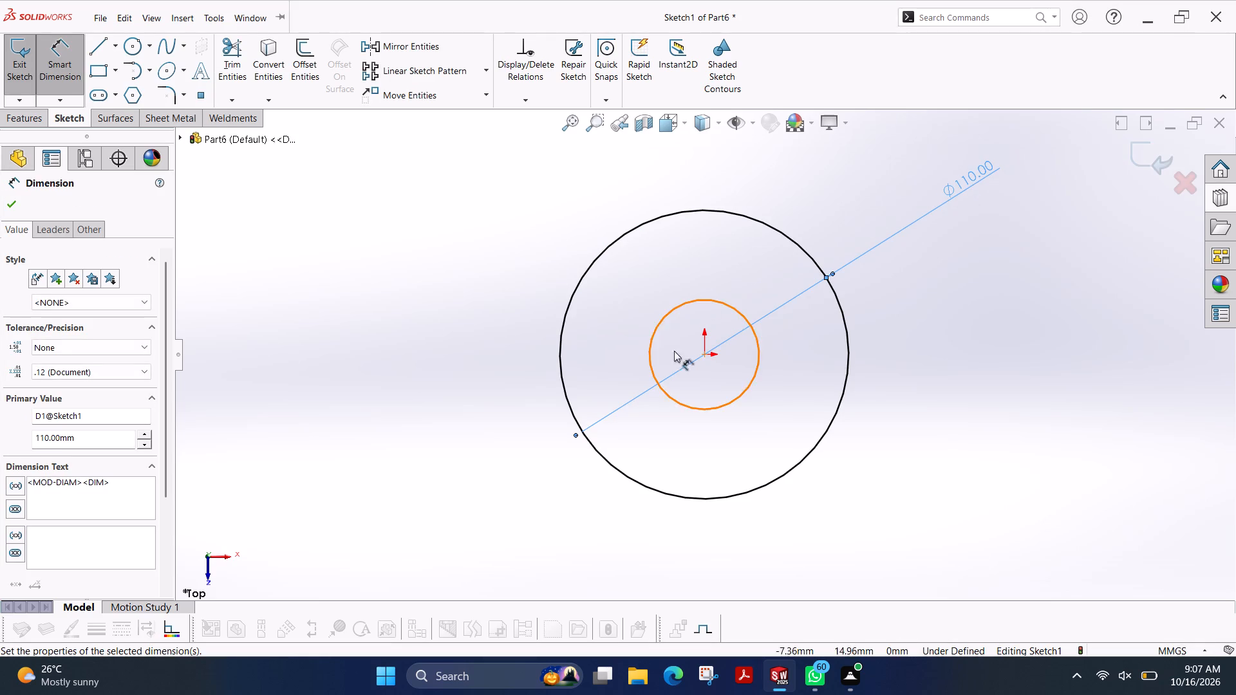
left_click(754, 382)
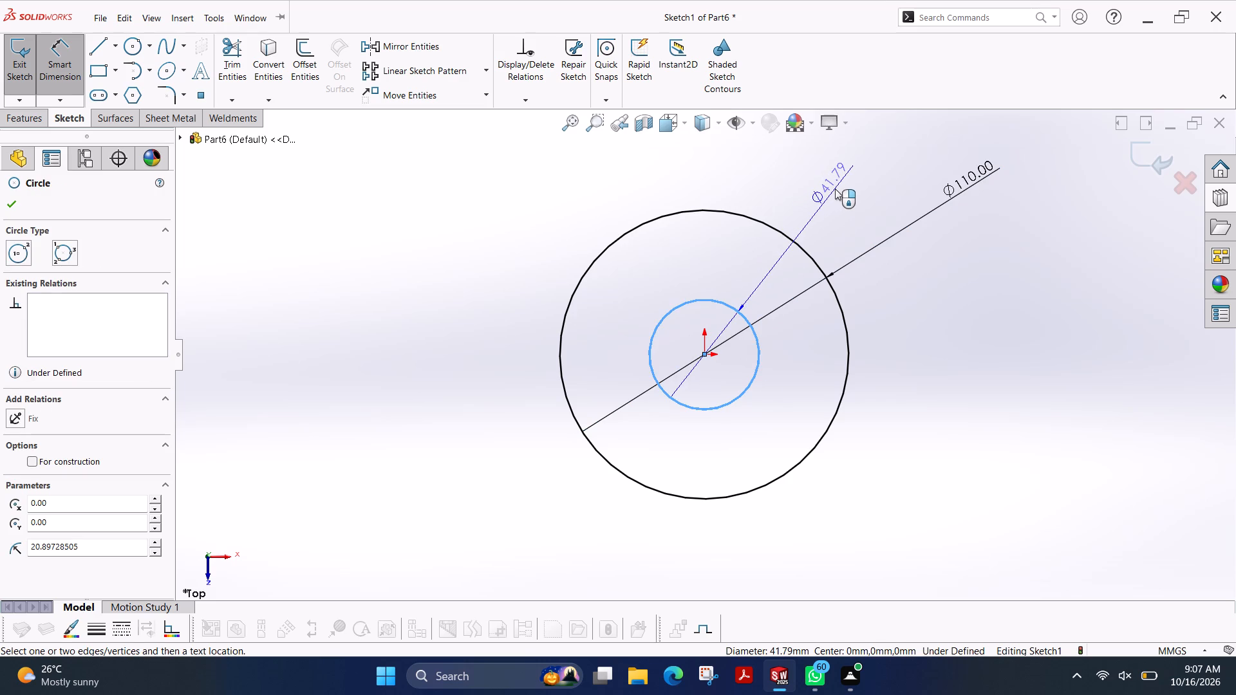
left_click(835, 189)
type("32")
key("Return")
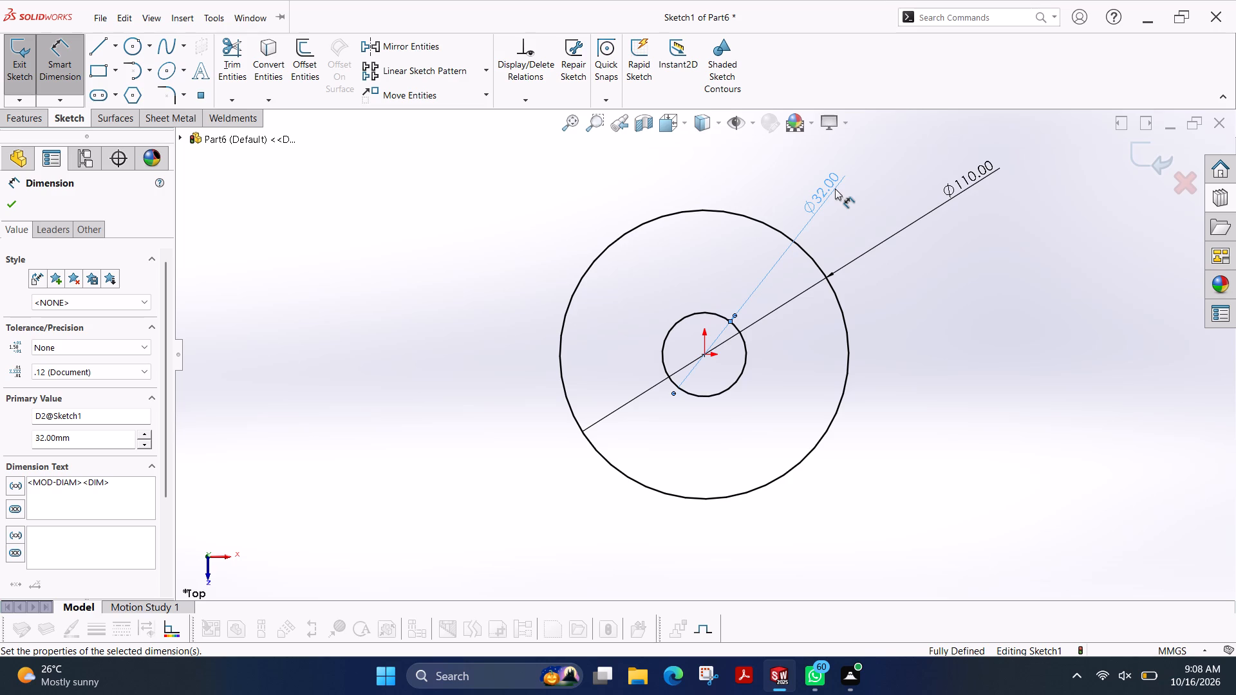
Extrude the ring profile as a blind boss 10 mm thick.
left_click(10, 118)
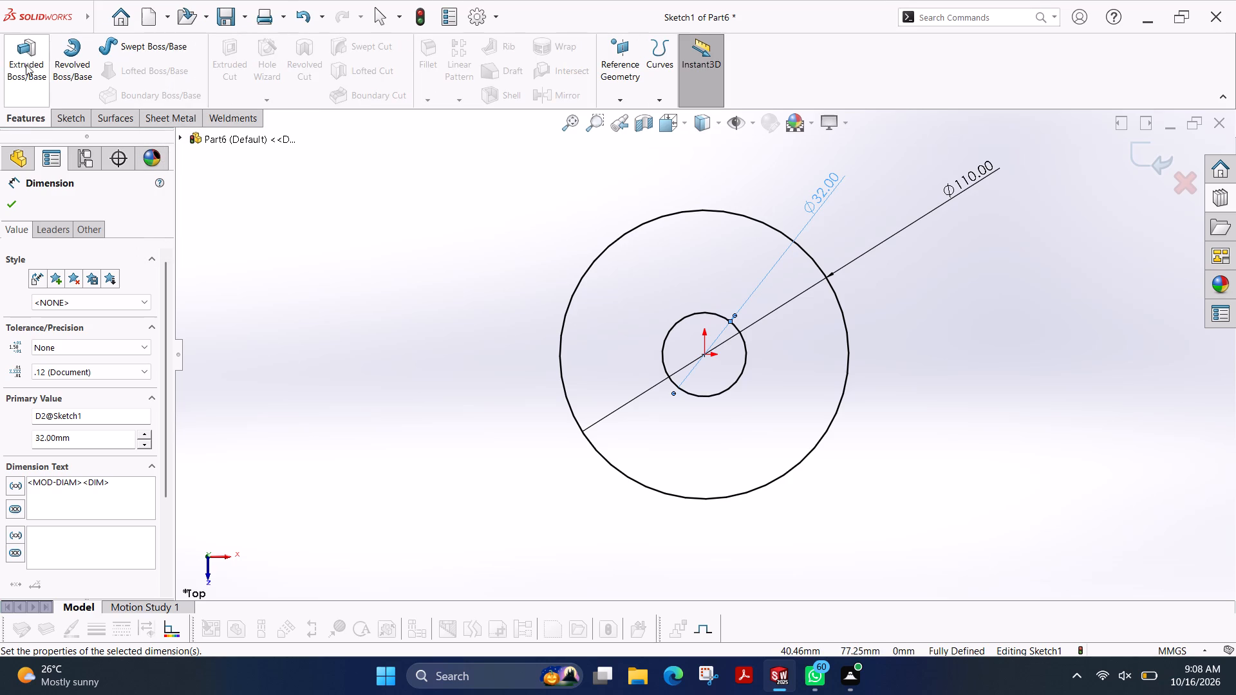
left_click(26, 62)
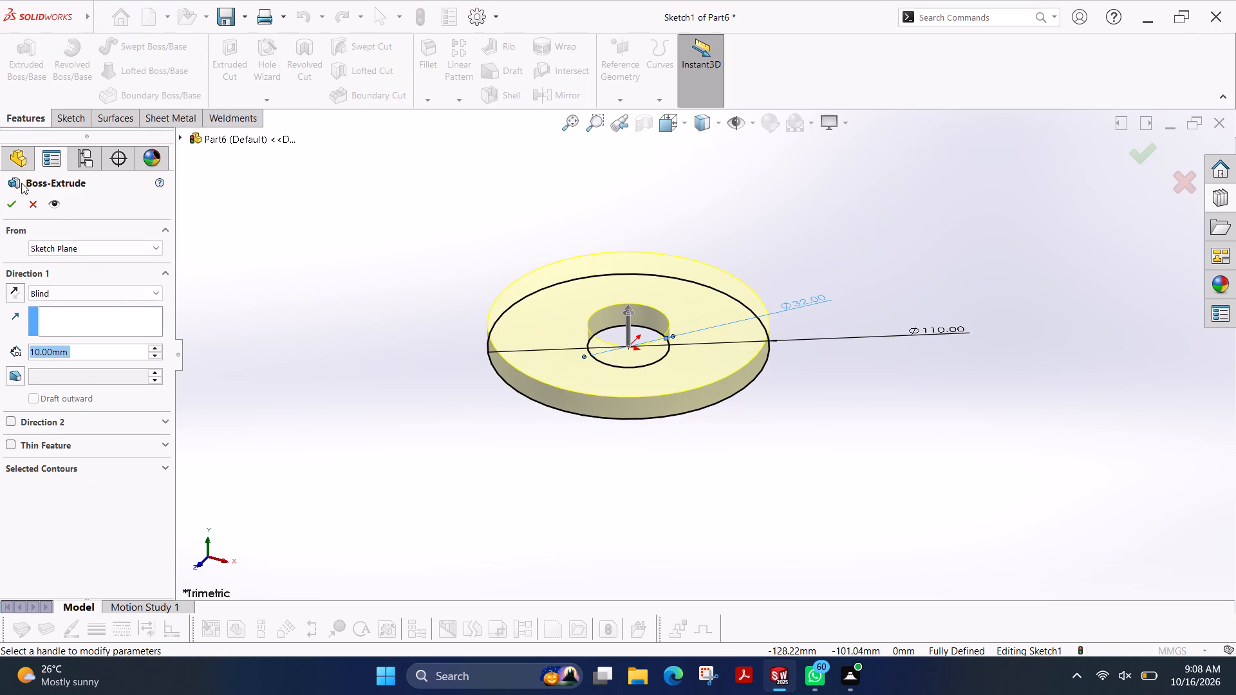
left_click(11, 207)
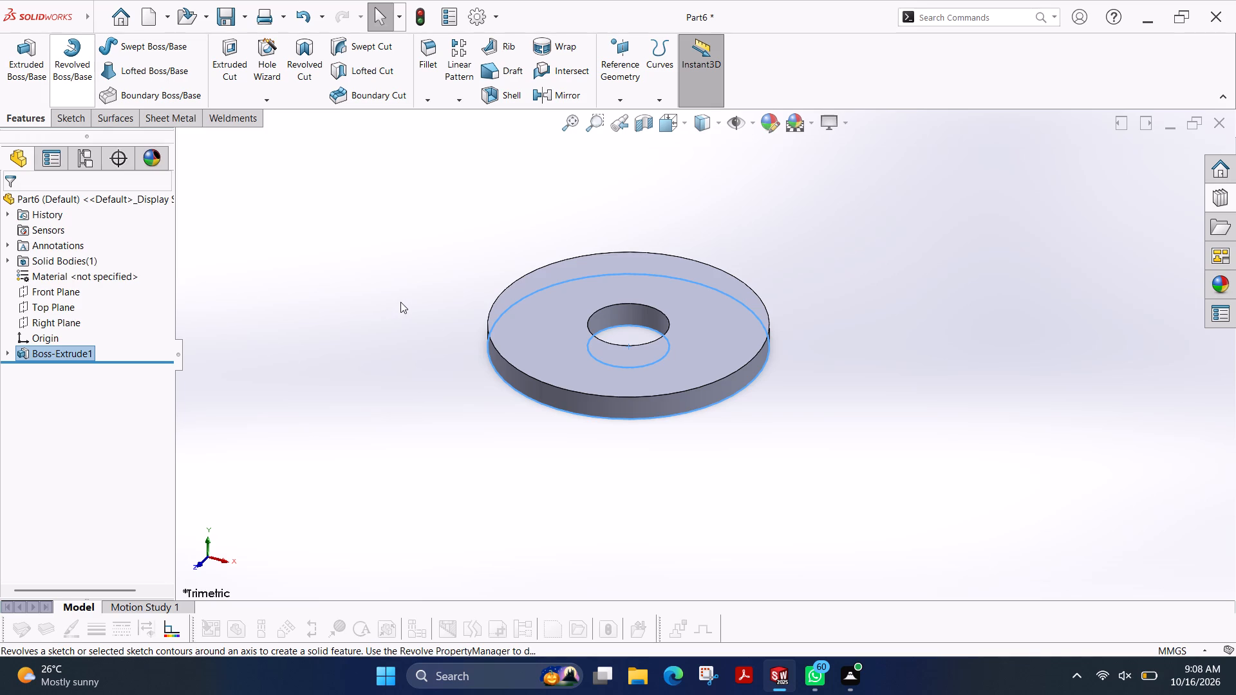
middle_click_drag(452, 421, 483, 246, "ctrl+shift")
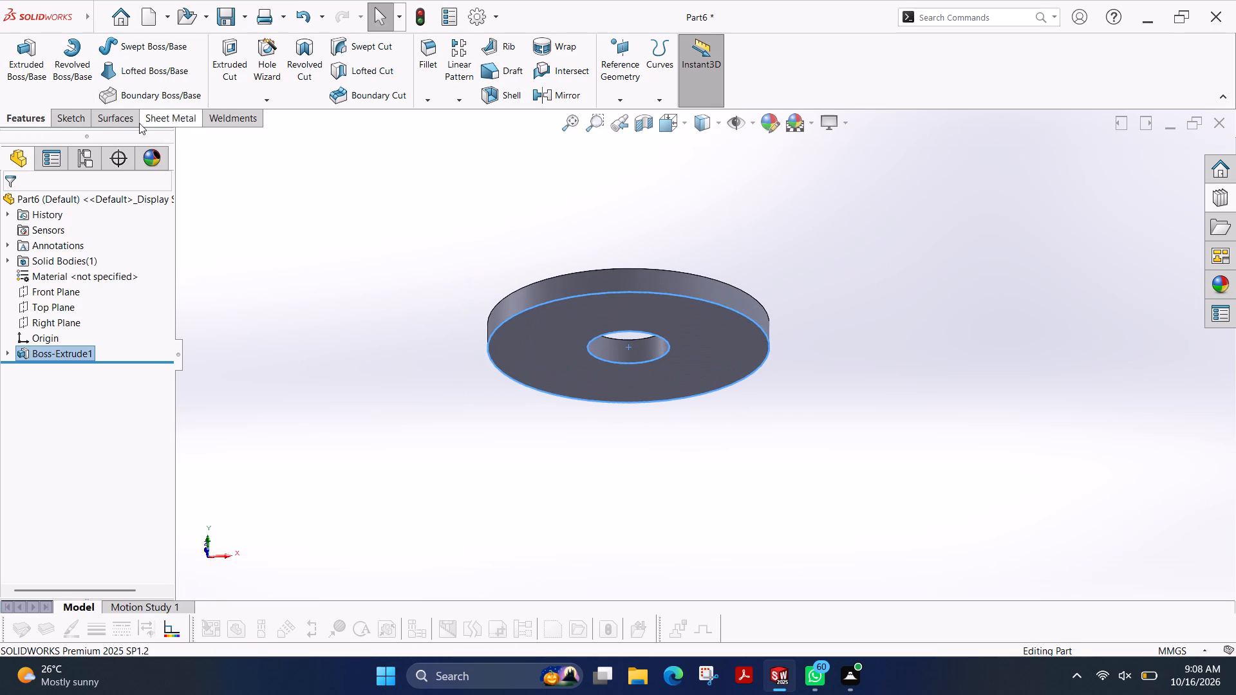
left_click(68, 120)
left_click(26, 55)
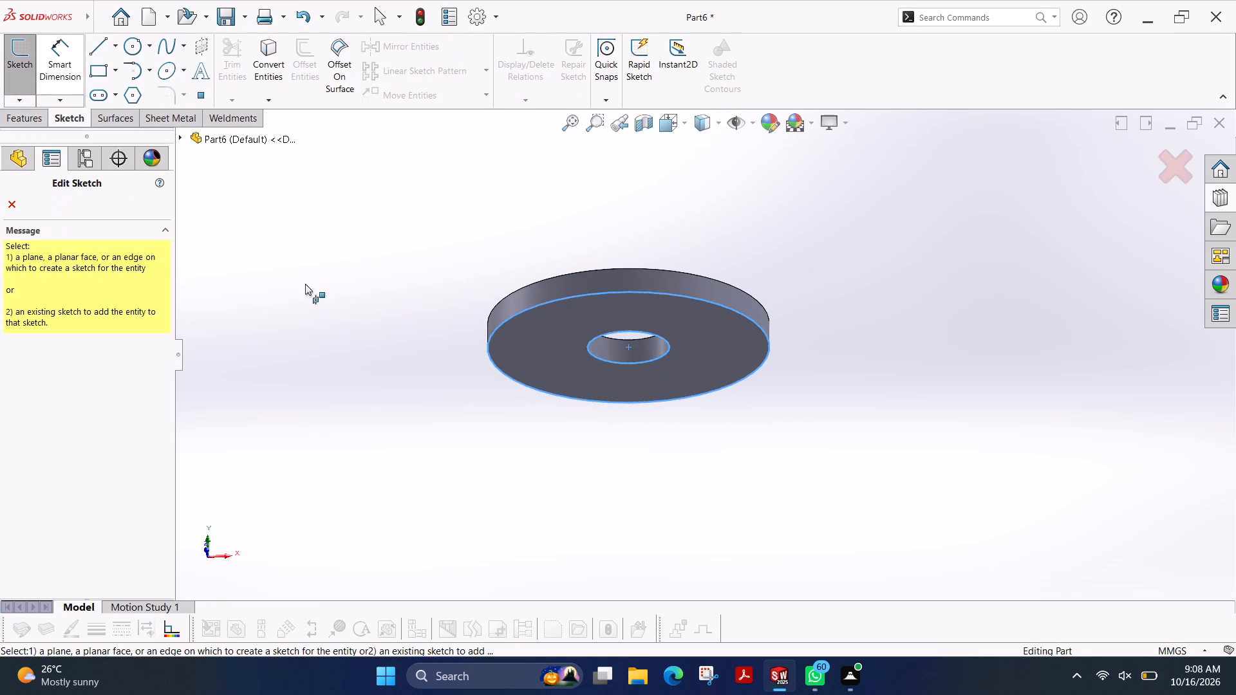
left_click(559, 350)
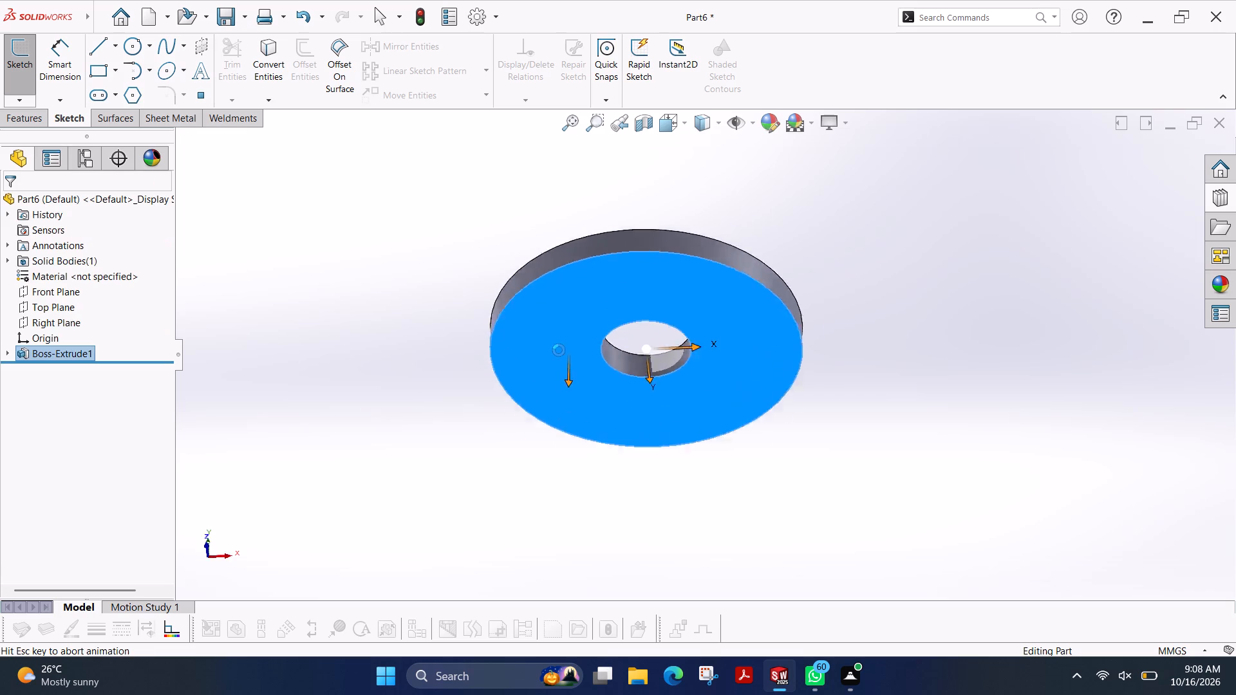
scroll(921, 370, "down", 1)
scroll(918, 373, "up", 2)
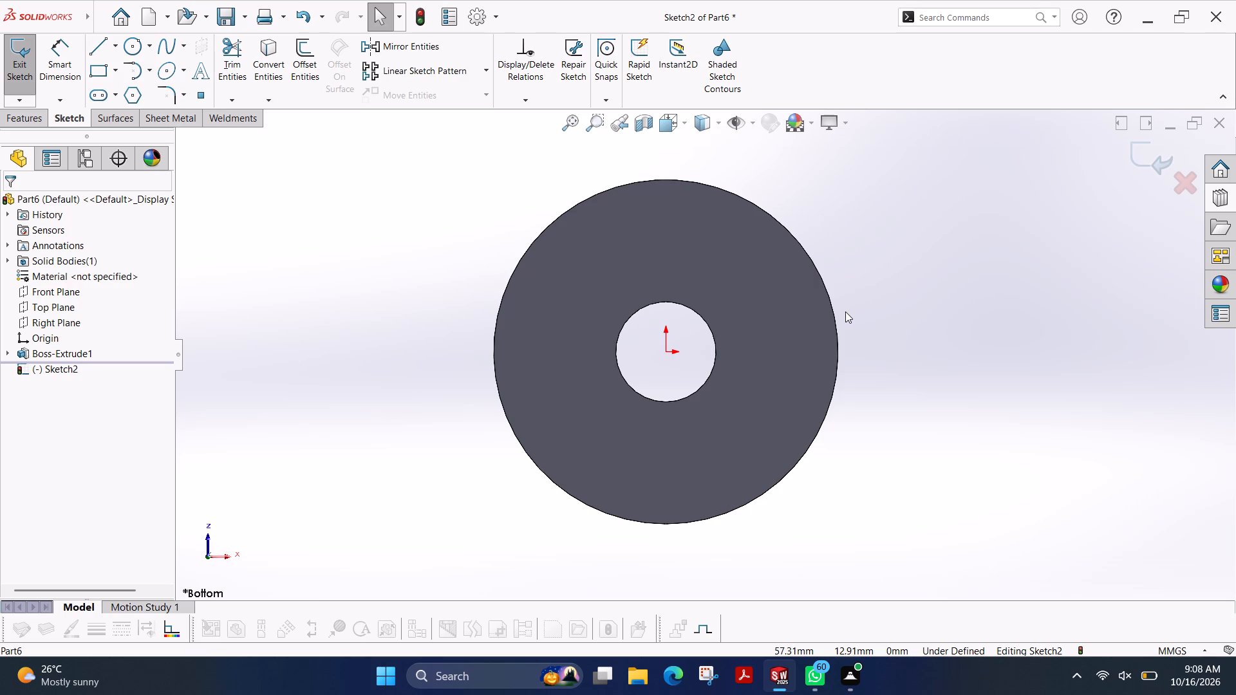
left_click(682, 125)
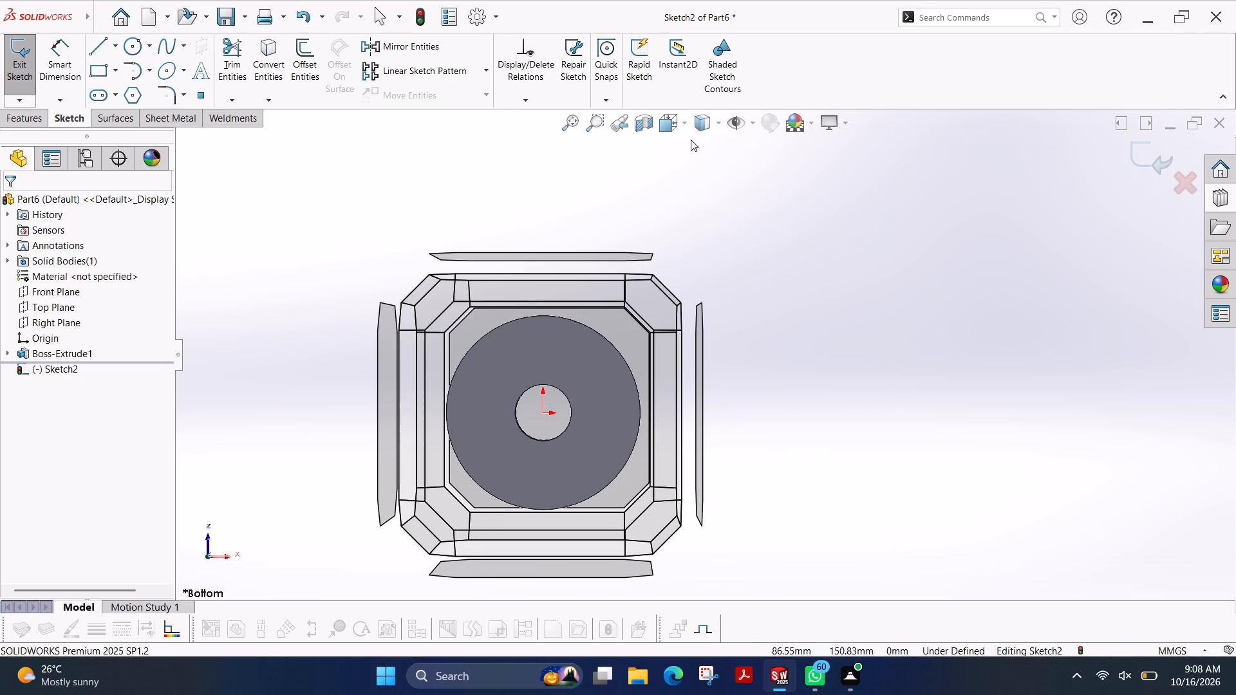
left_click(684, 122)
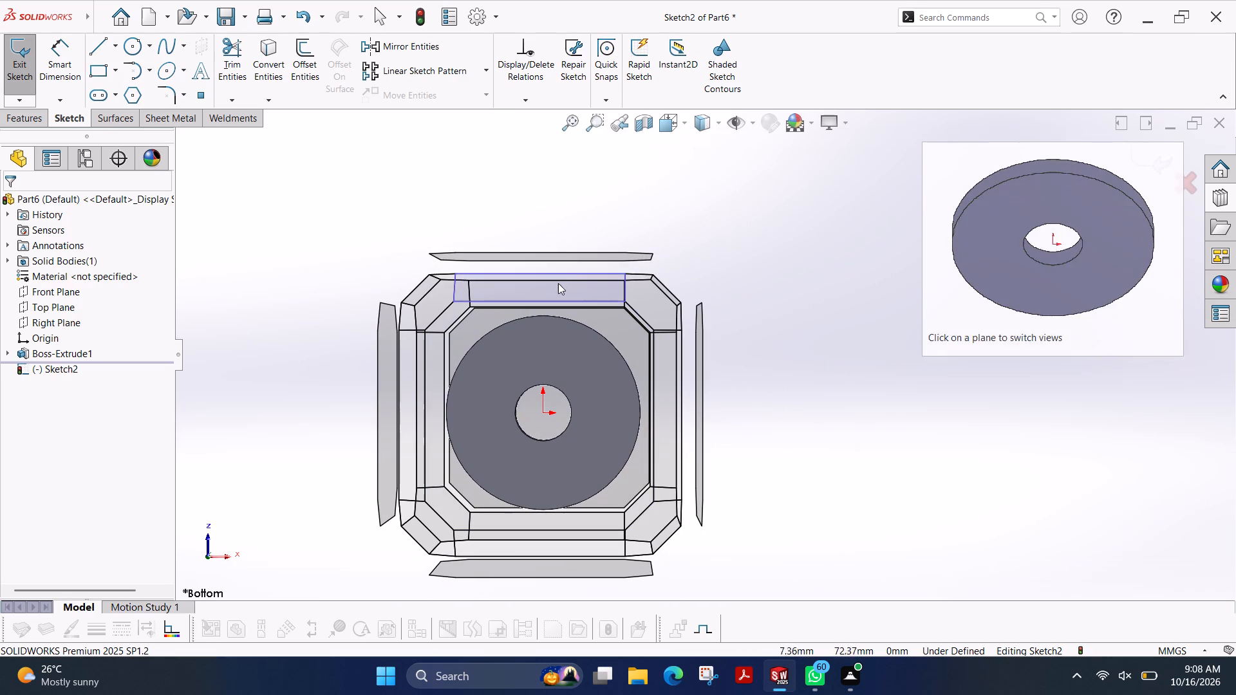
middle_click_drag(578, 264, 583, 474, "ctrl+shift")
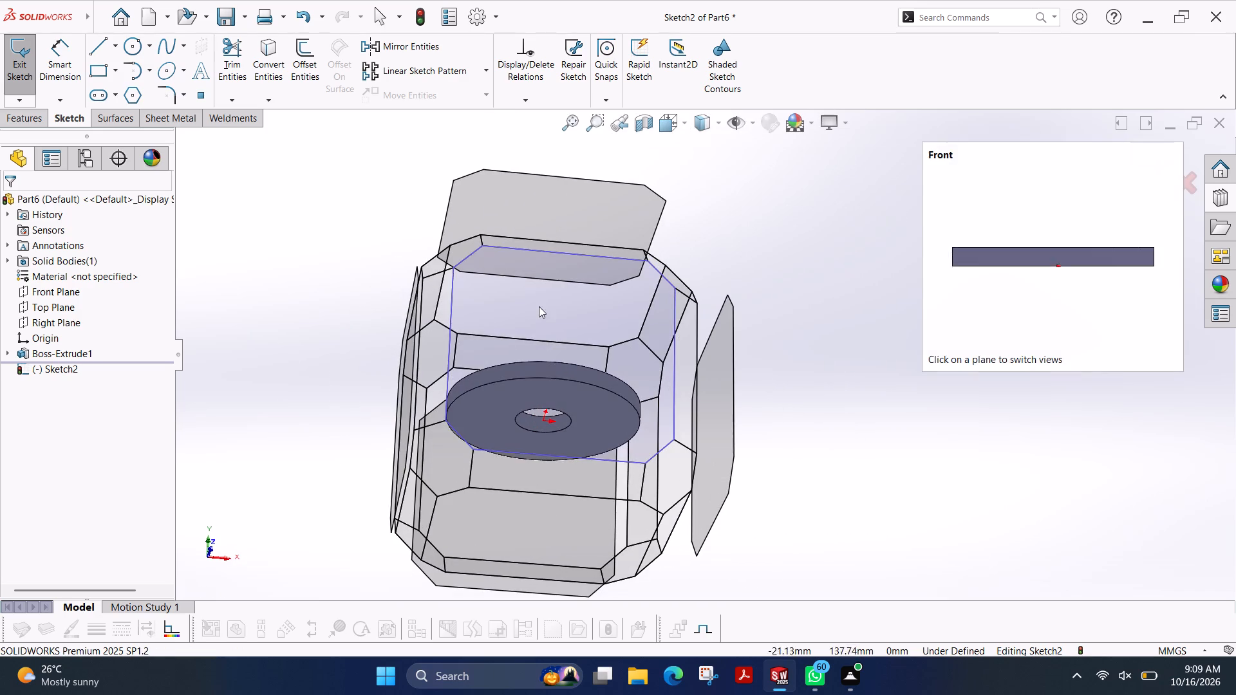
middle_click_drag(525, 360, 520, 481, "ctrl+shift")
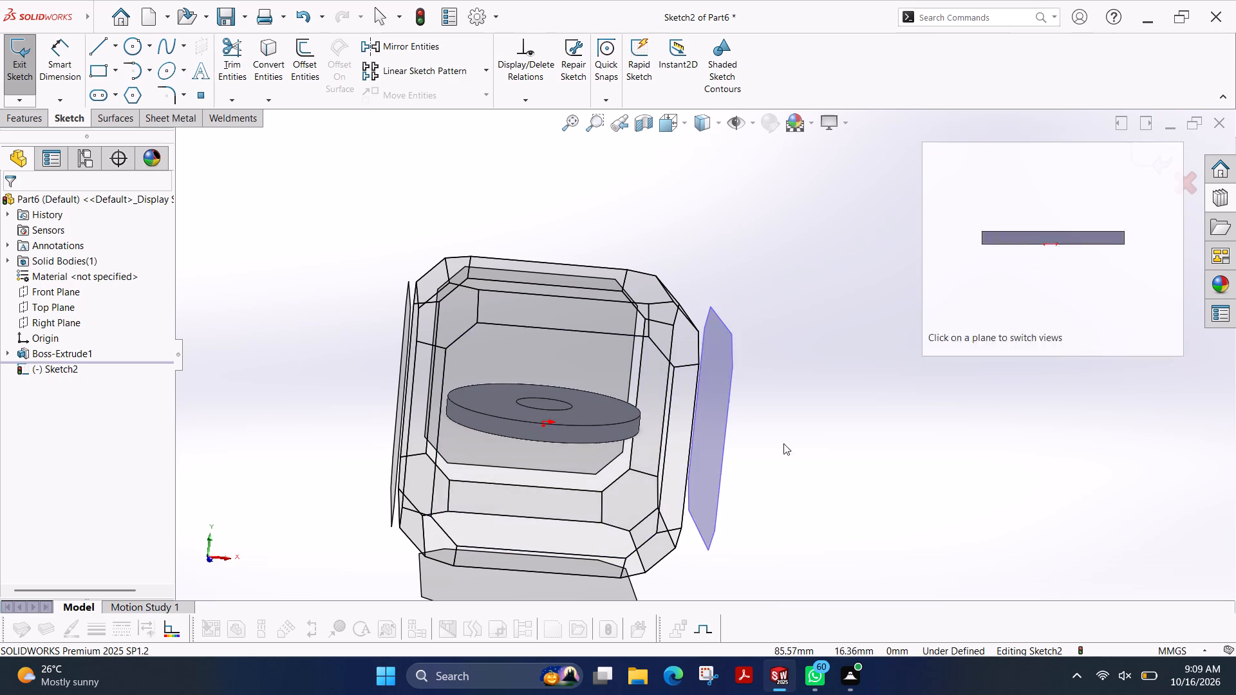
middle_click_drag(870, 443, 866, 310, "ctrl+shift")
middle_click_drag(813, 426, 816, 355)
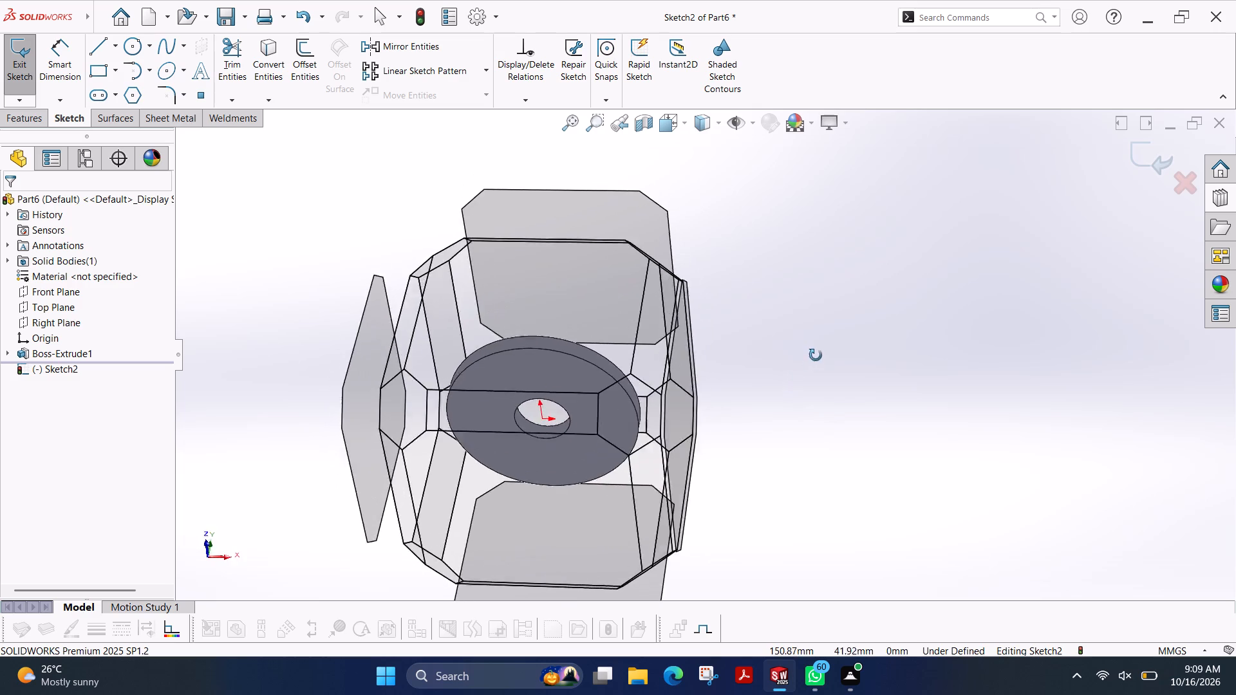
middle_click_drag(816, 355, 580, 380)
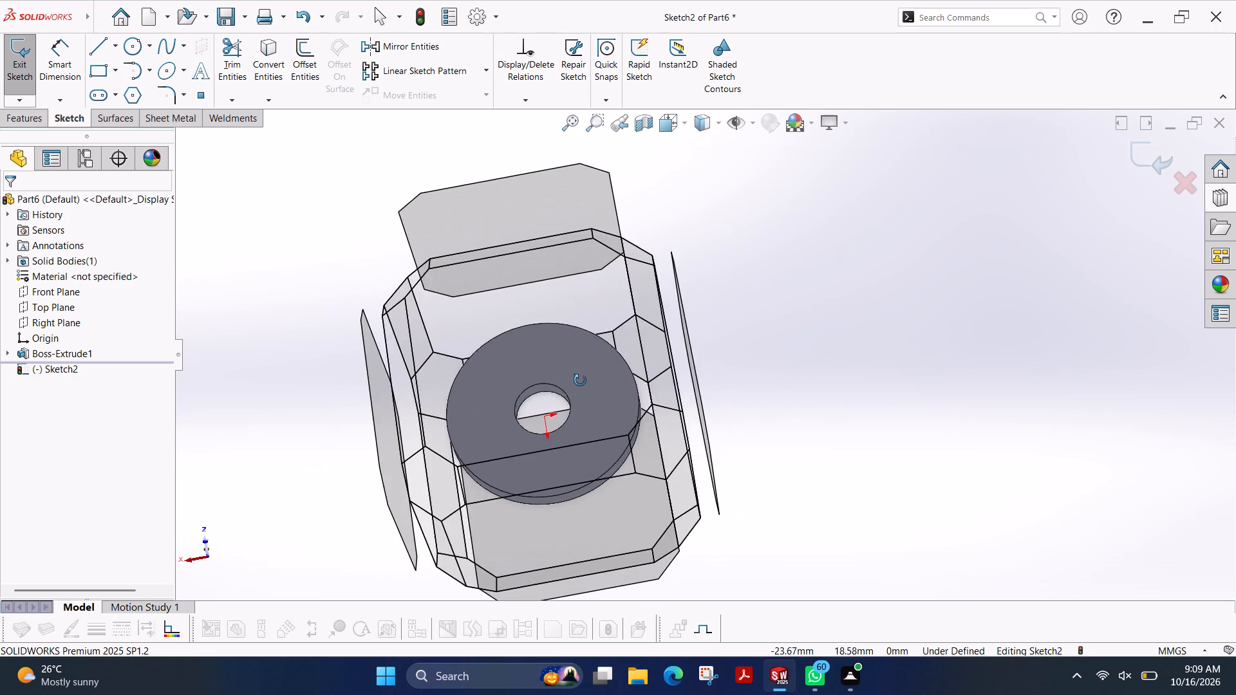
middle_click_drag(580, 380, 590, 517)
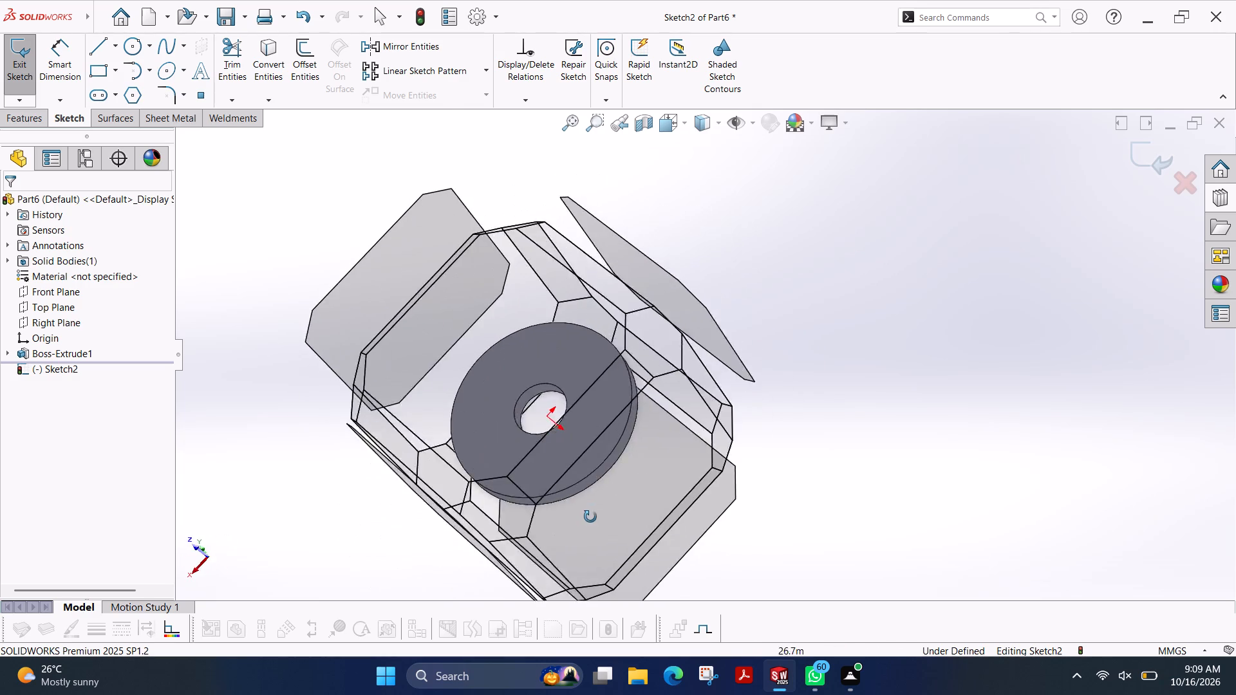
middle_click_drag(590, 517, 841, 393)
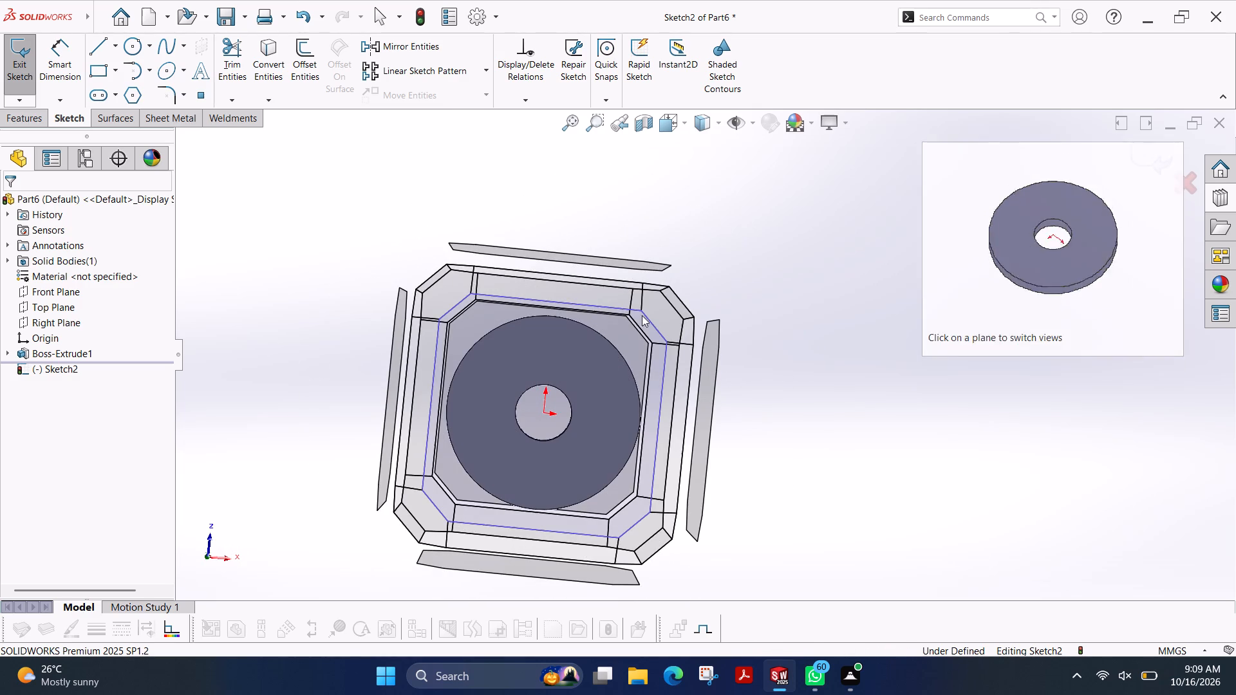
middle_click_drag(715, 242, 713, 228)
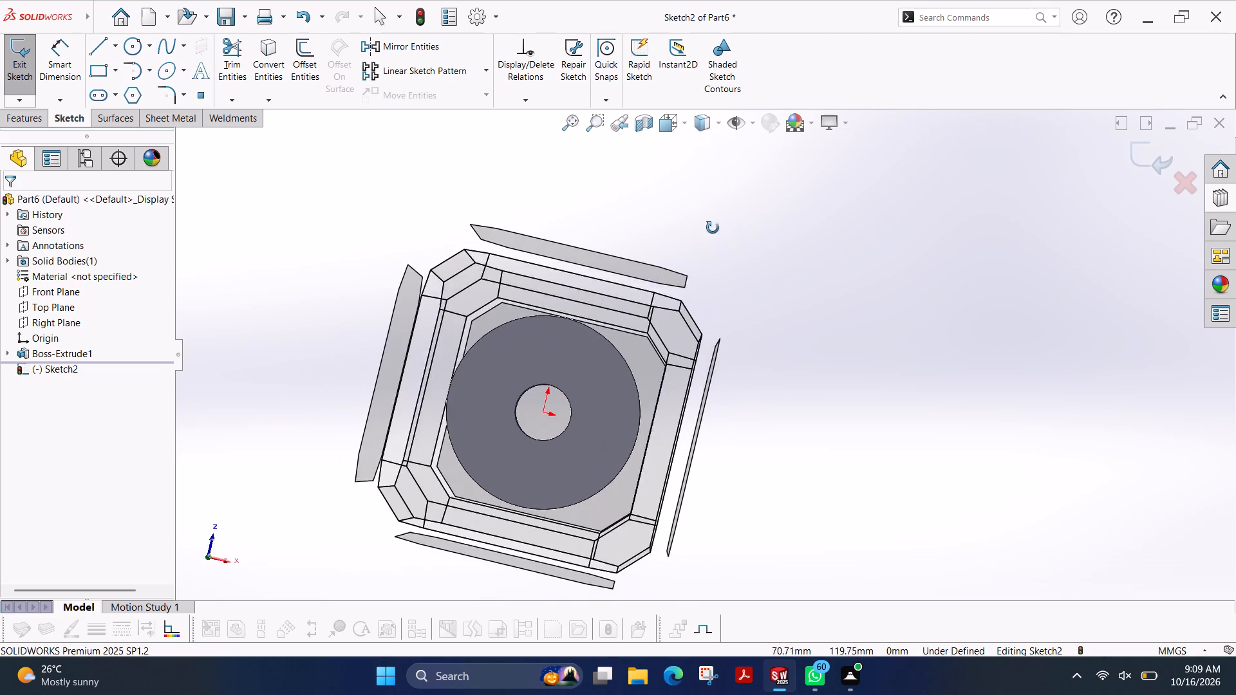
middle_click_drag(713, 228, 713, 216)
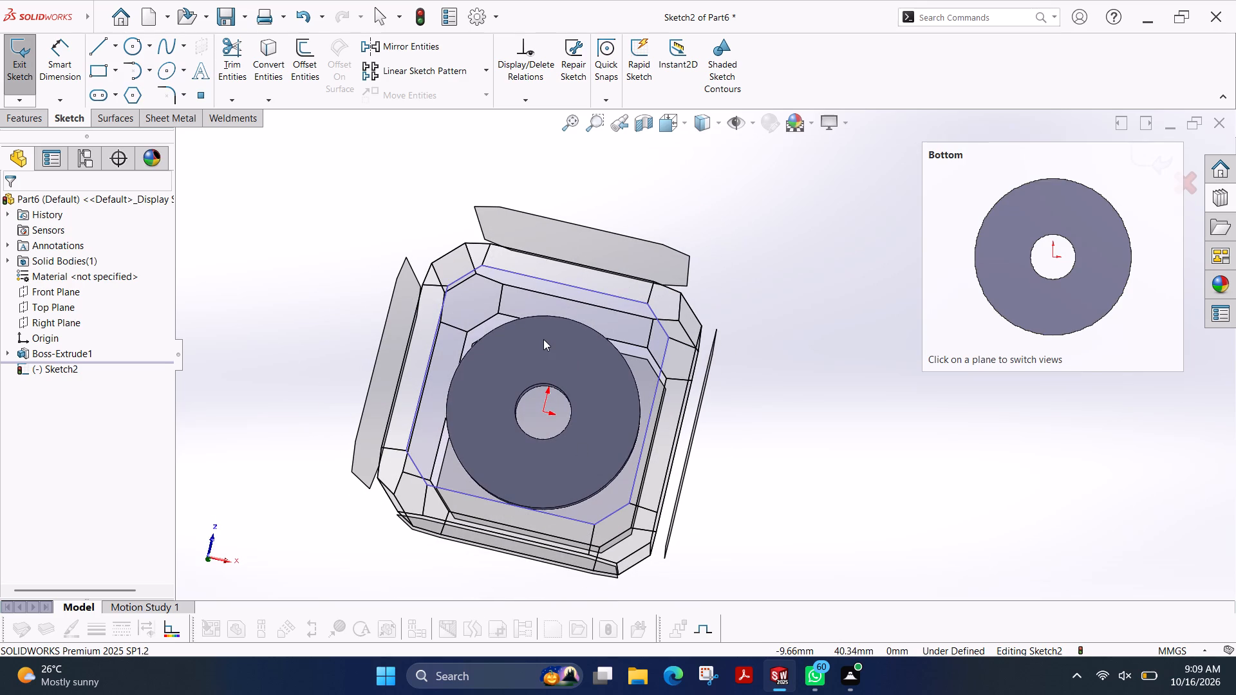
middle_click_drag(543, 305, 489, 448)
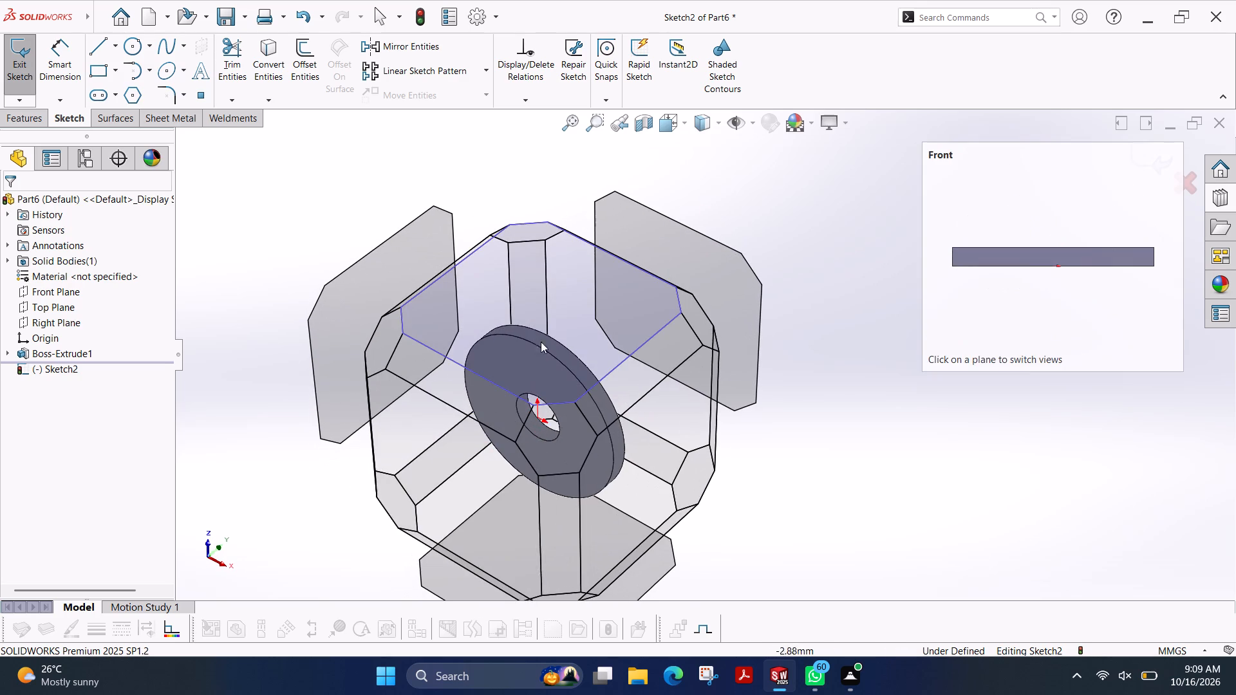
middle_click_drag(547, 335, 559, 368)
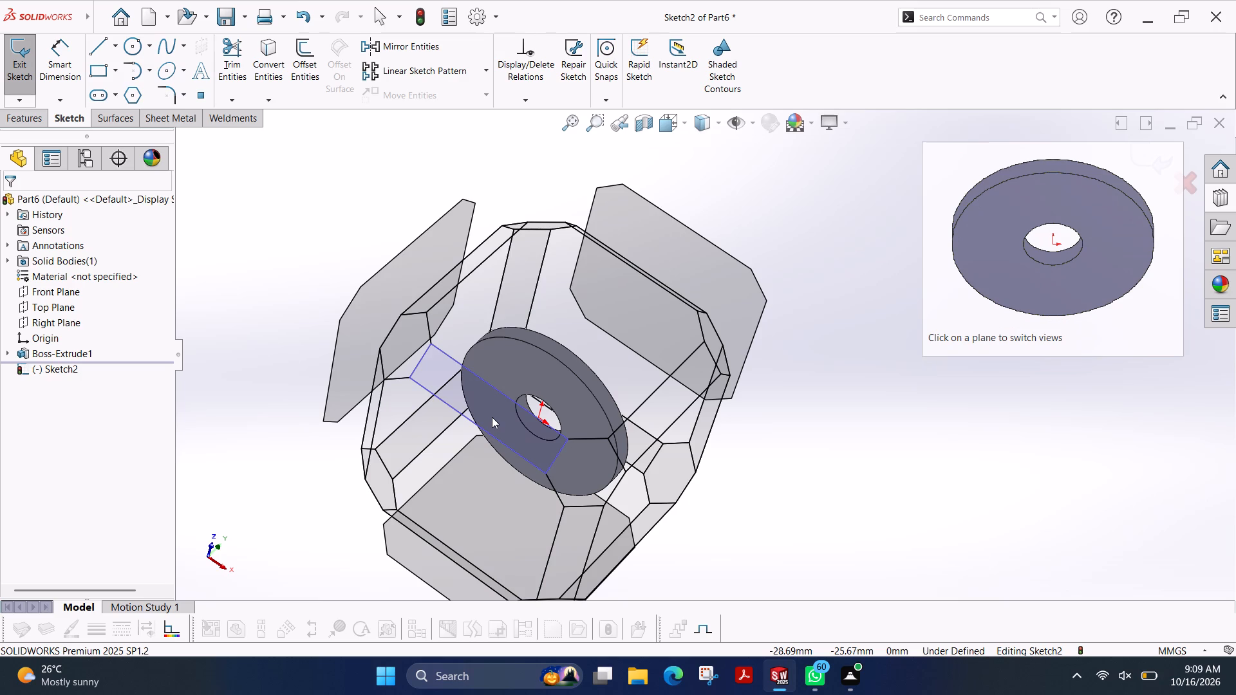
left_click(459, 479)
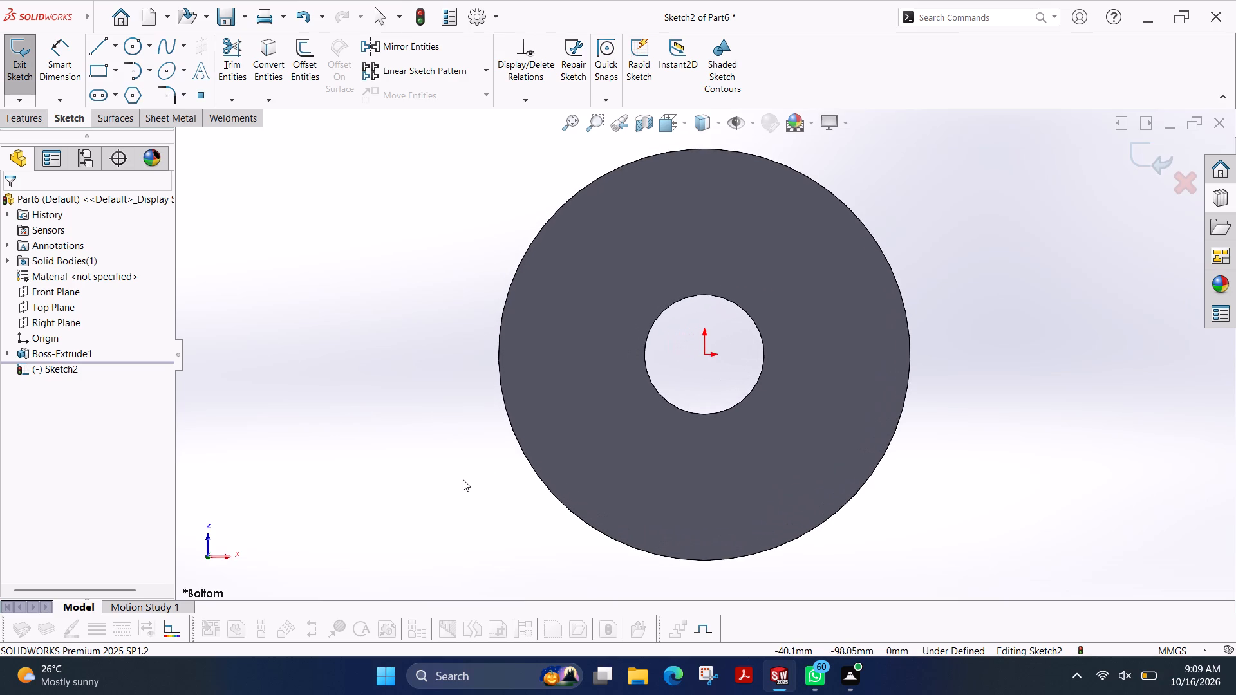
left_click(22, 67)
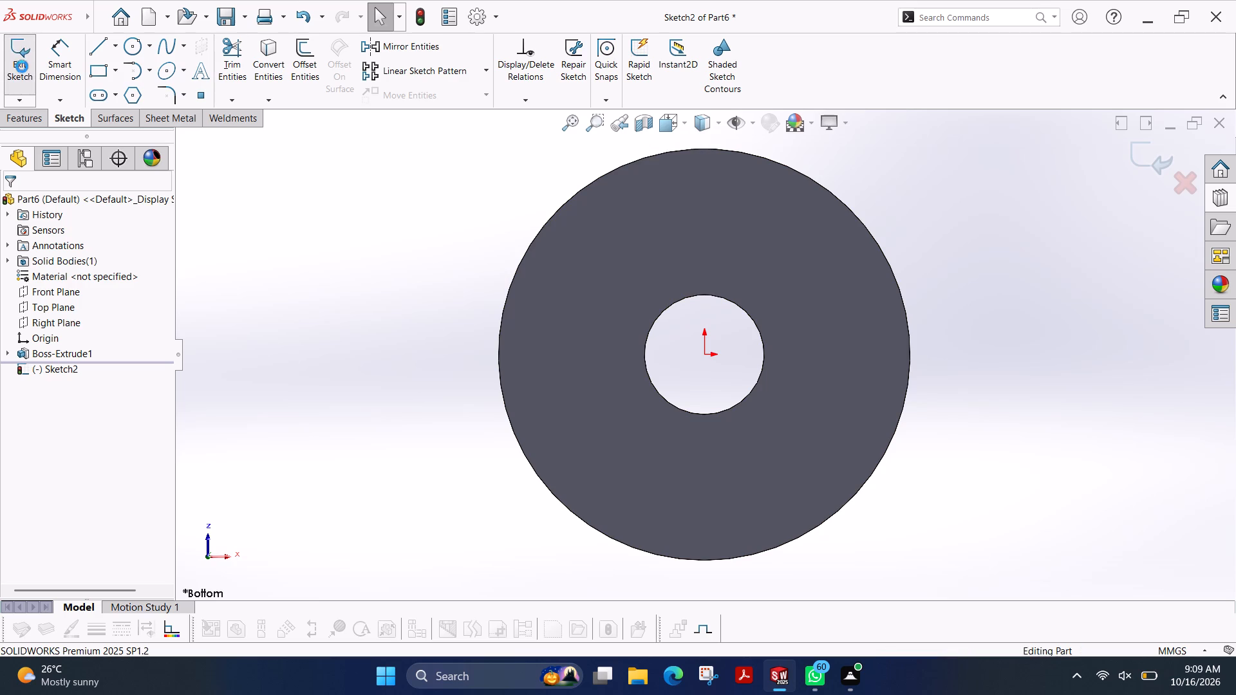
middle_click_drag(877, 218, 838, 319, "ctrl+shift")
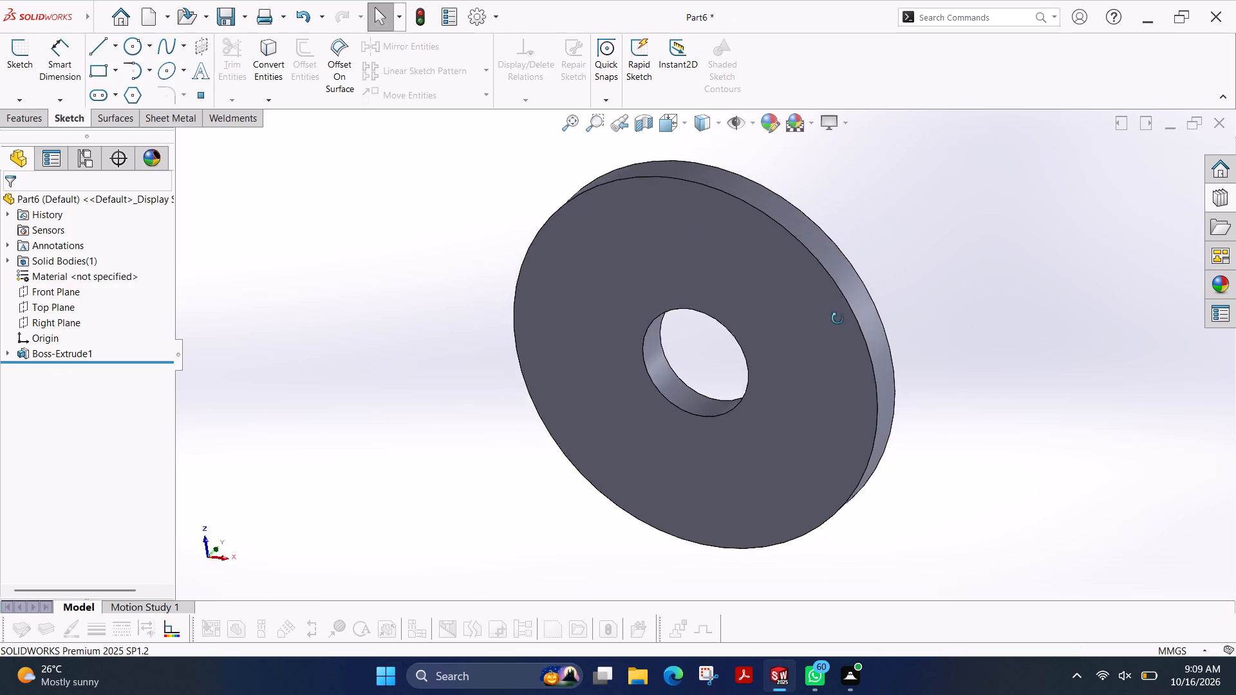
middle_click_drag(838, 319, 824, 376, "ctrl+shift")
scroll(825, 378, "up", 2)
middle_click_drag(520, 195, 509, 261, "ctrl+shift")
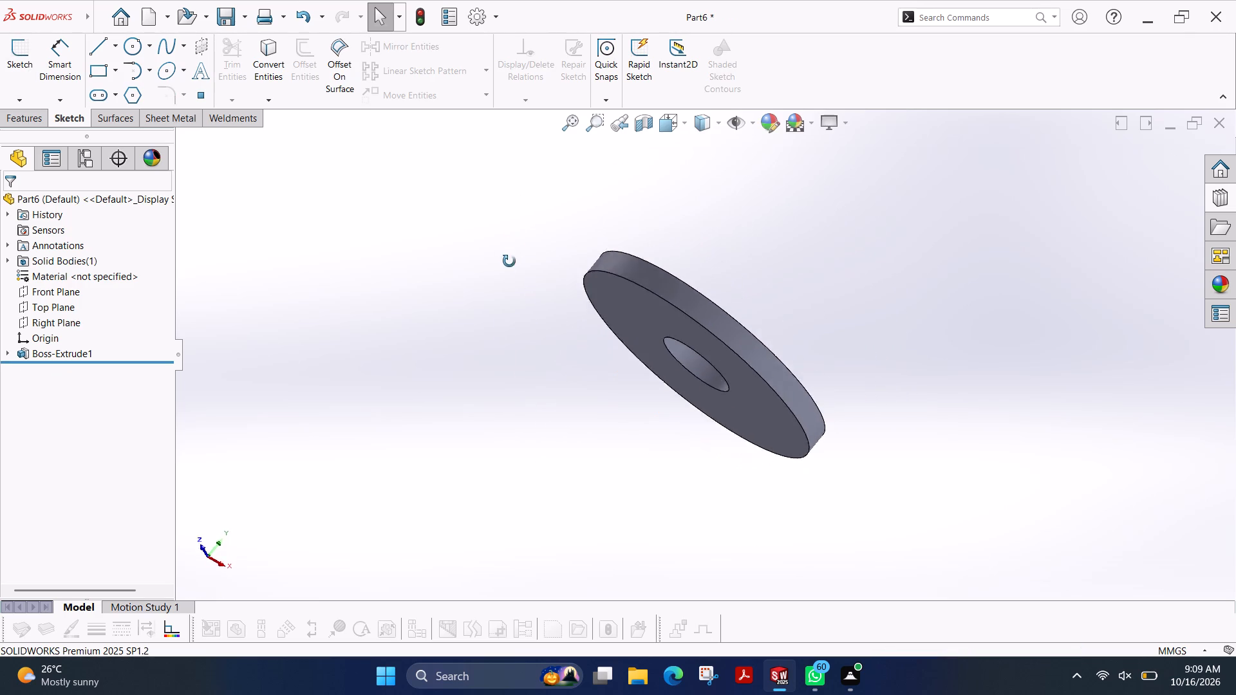
Open a new sketch on the disc's top face.
middle_click_drag(509, 261, 646, 455, "ctrl+shift")
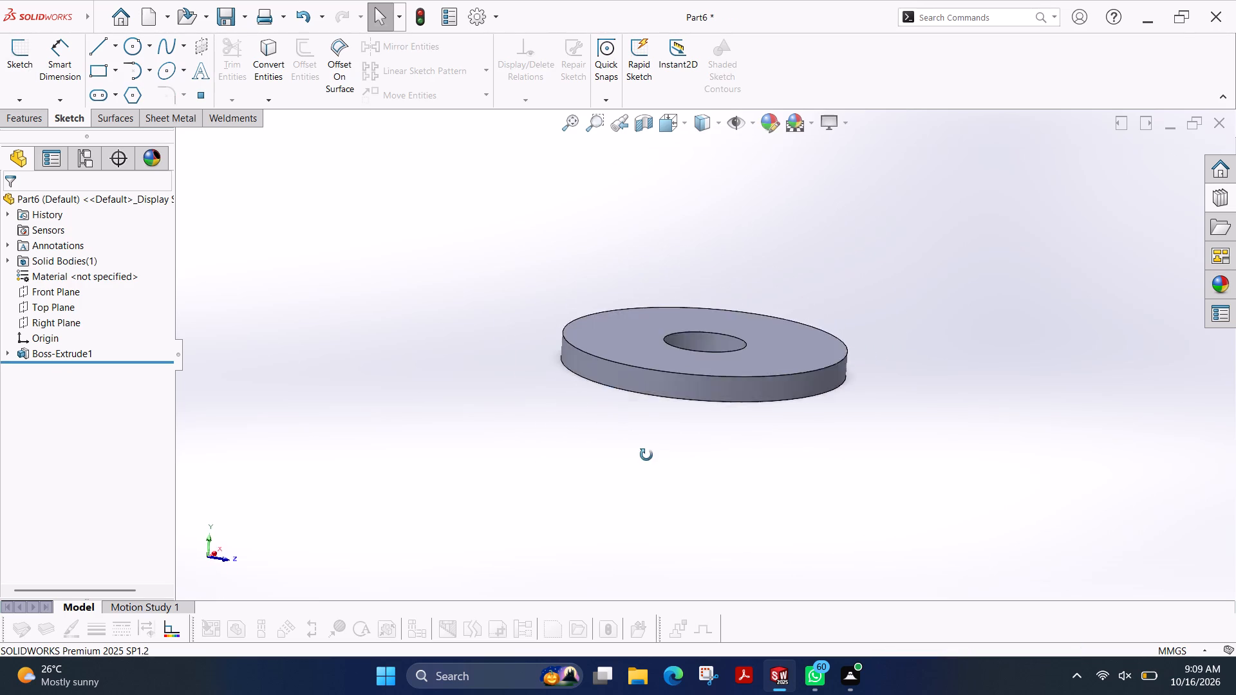
middle_click_drag(646, 455, 647, 448, "ctrl+shift")
scroll(680, 456, "up", 1, "ctrl+shift")
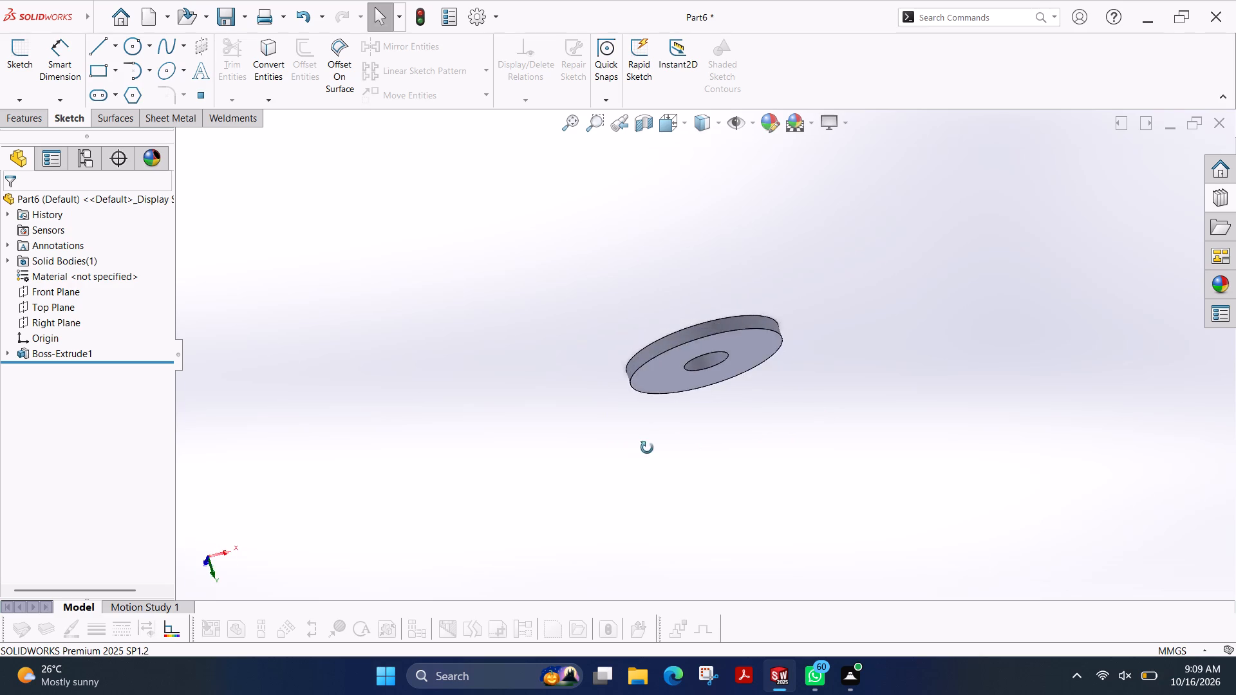
middle_click_drag(647, 448, 573, 485, "ctrl+shift")
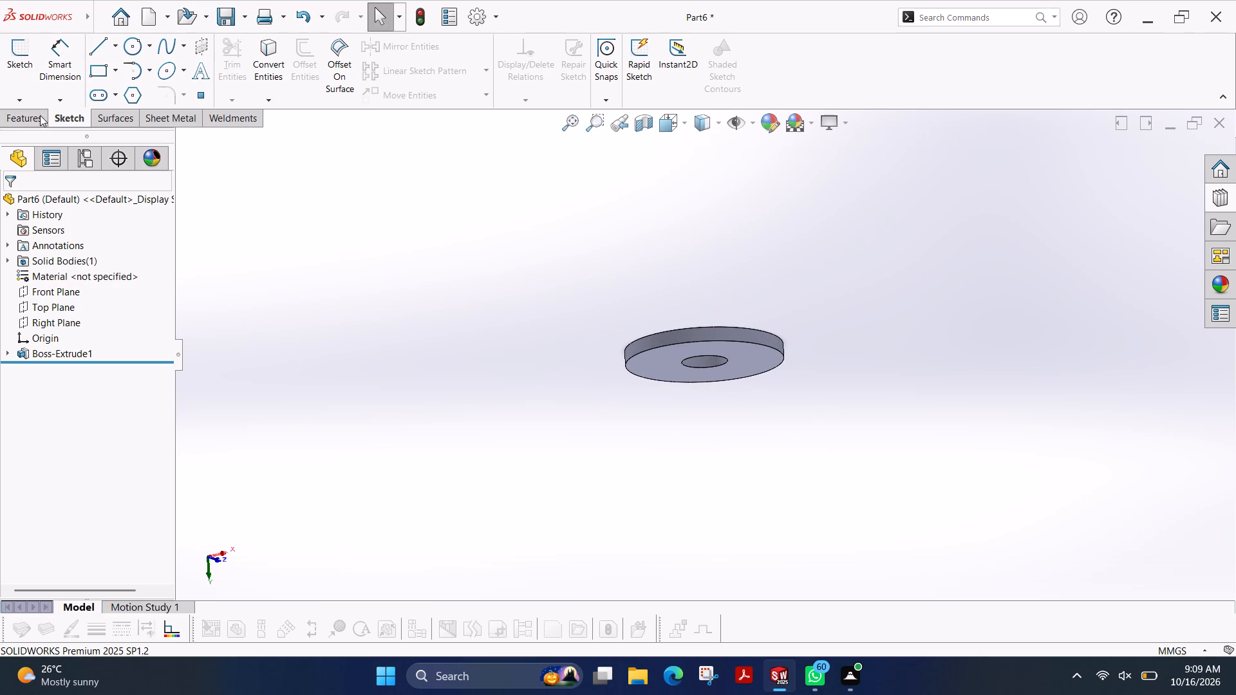
left_click(666, 119)
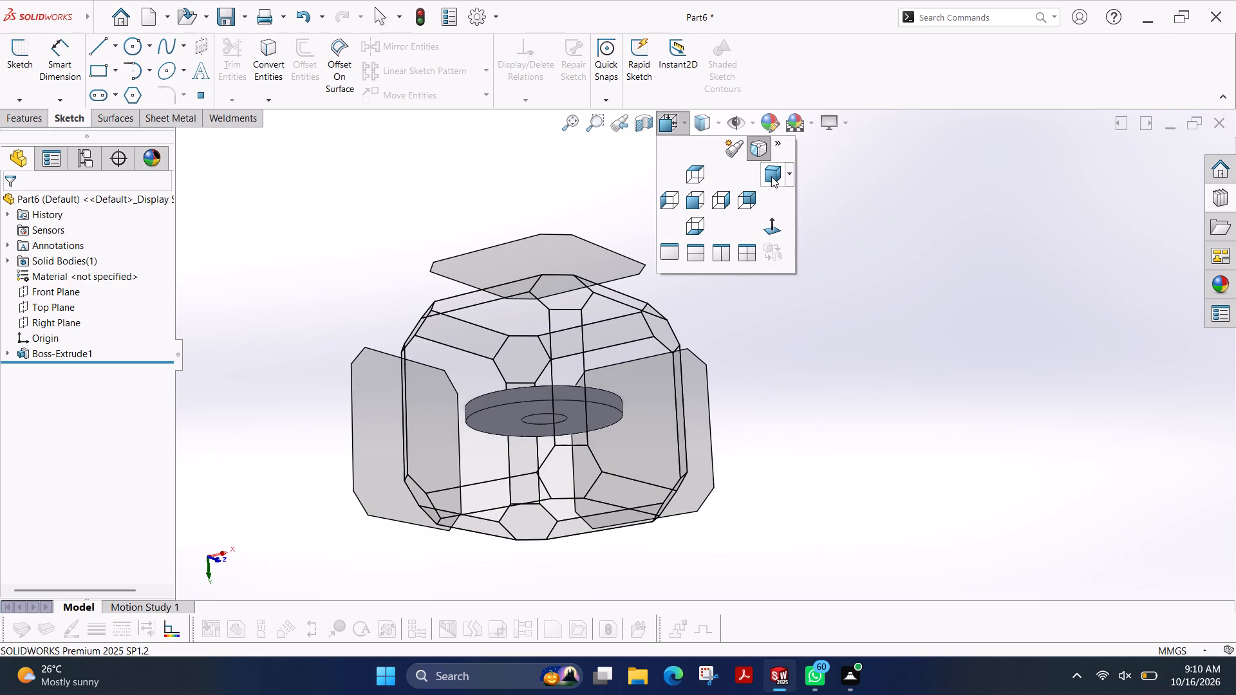
left_click(771, 176)
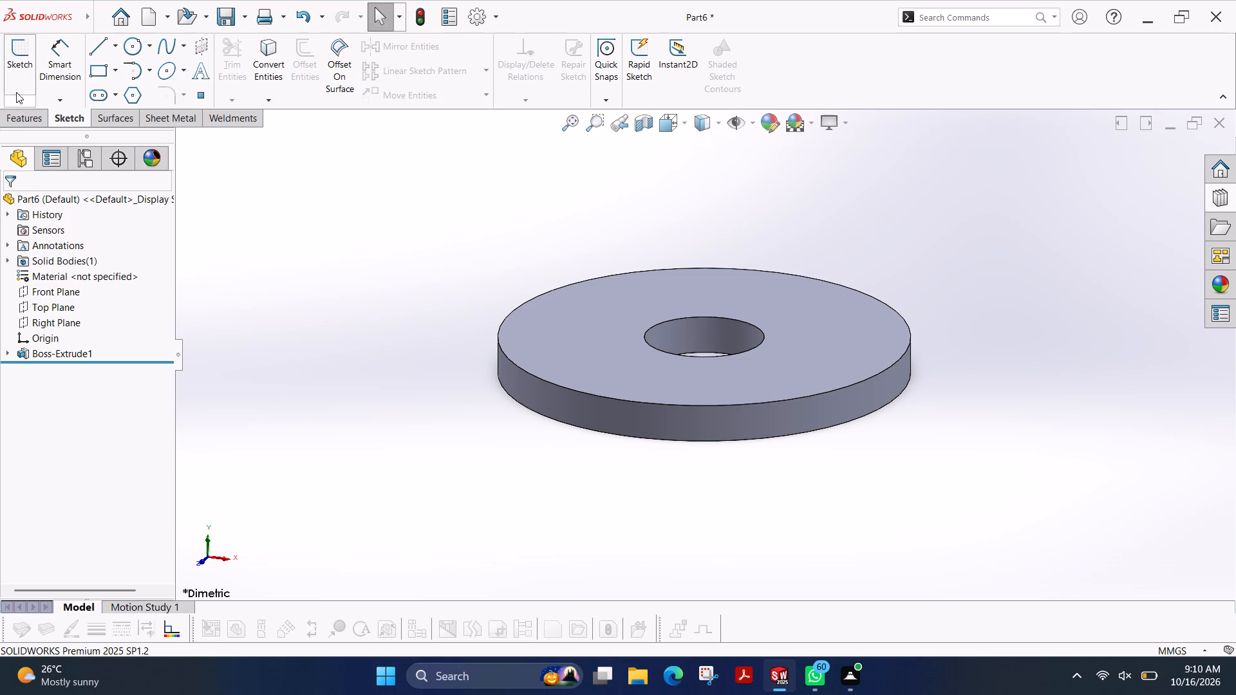
left_click(23, 117)
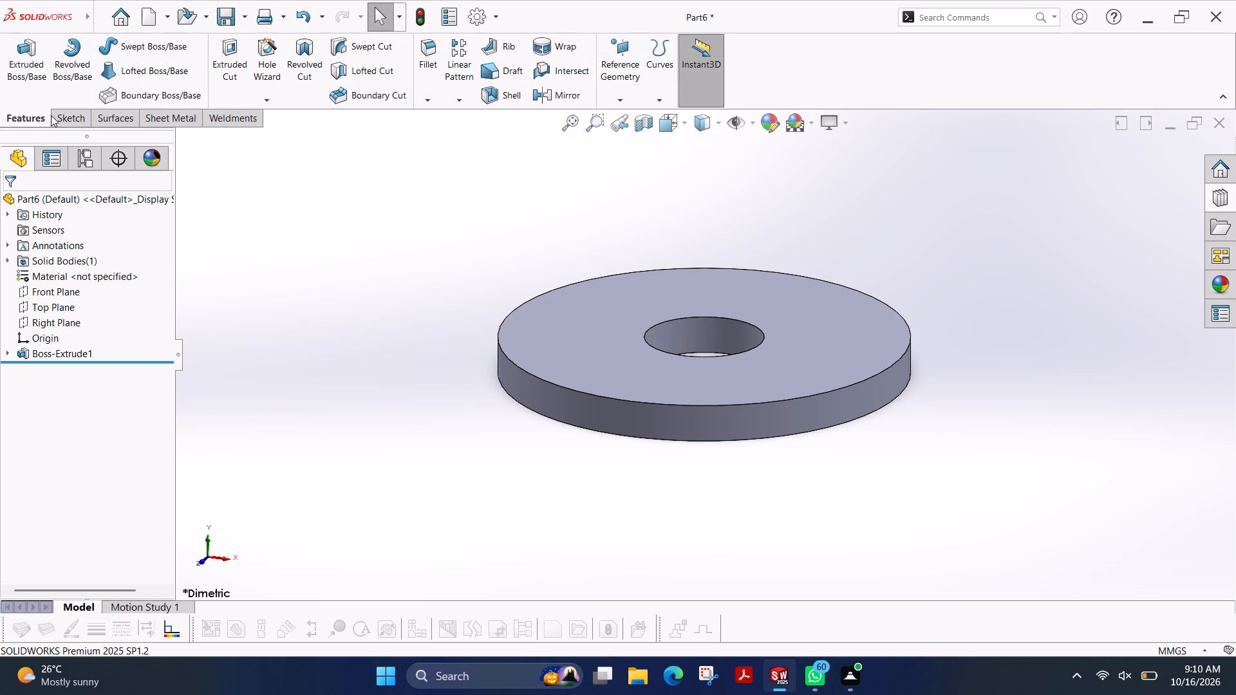
left_click(51, 115)
left_click(60, 115)
left_click(23, 61)
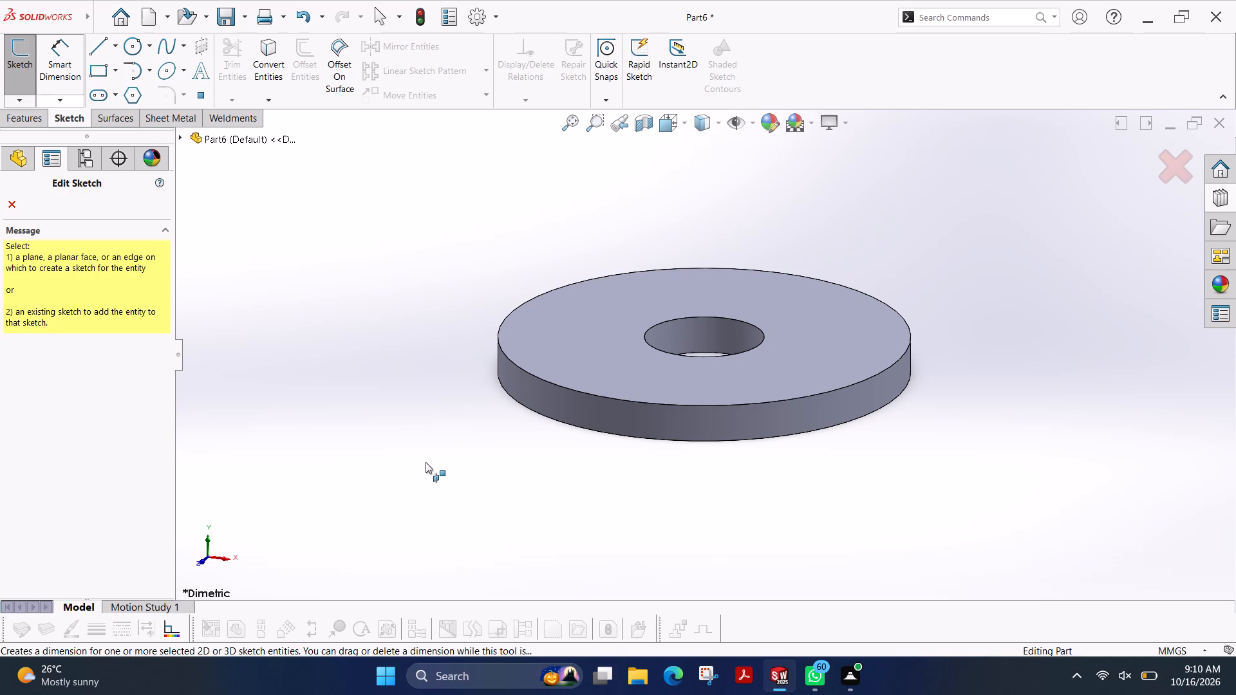
left_click(808, 353)
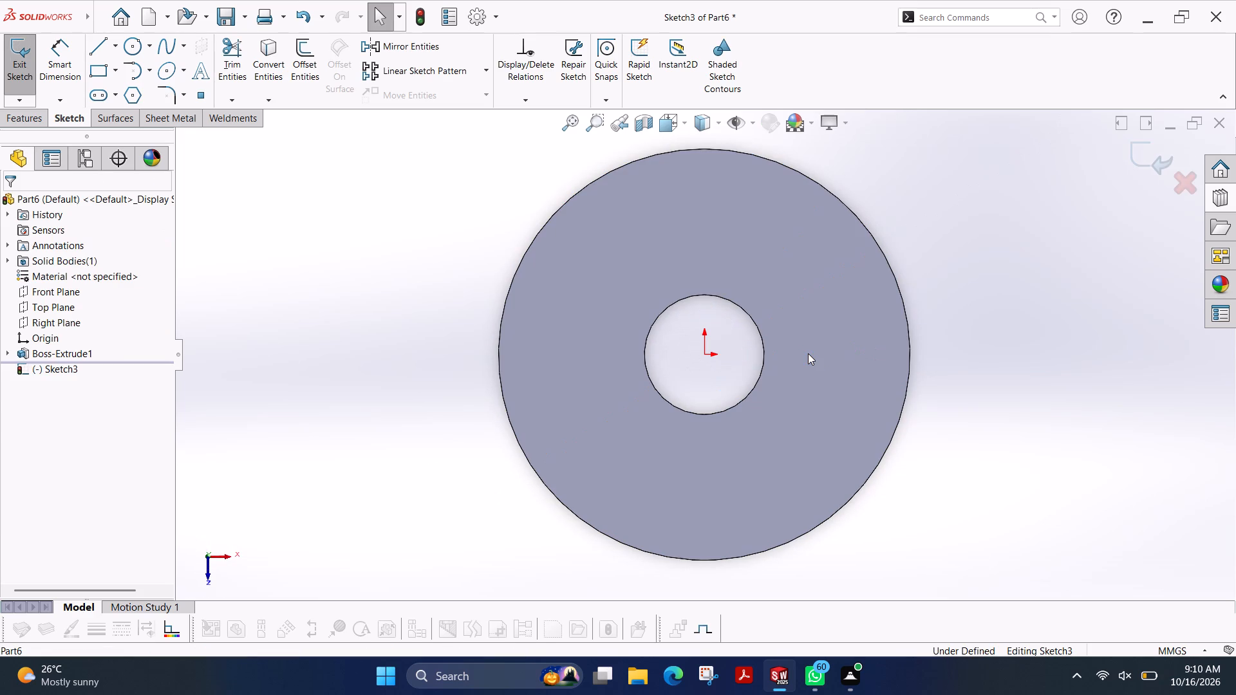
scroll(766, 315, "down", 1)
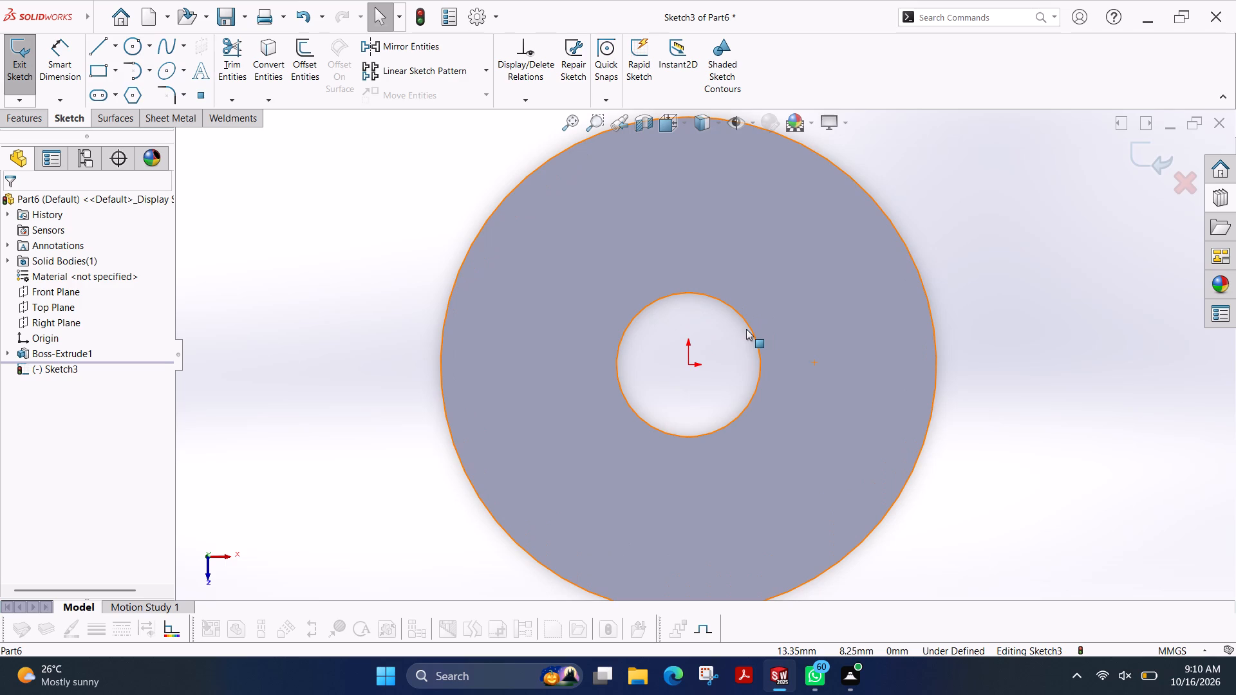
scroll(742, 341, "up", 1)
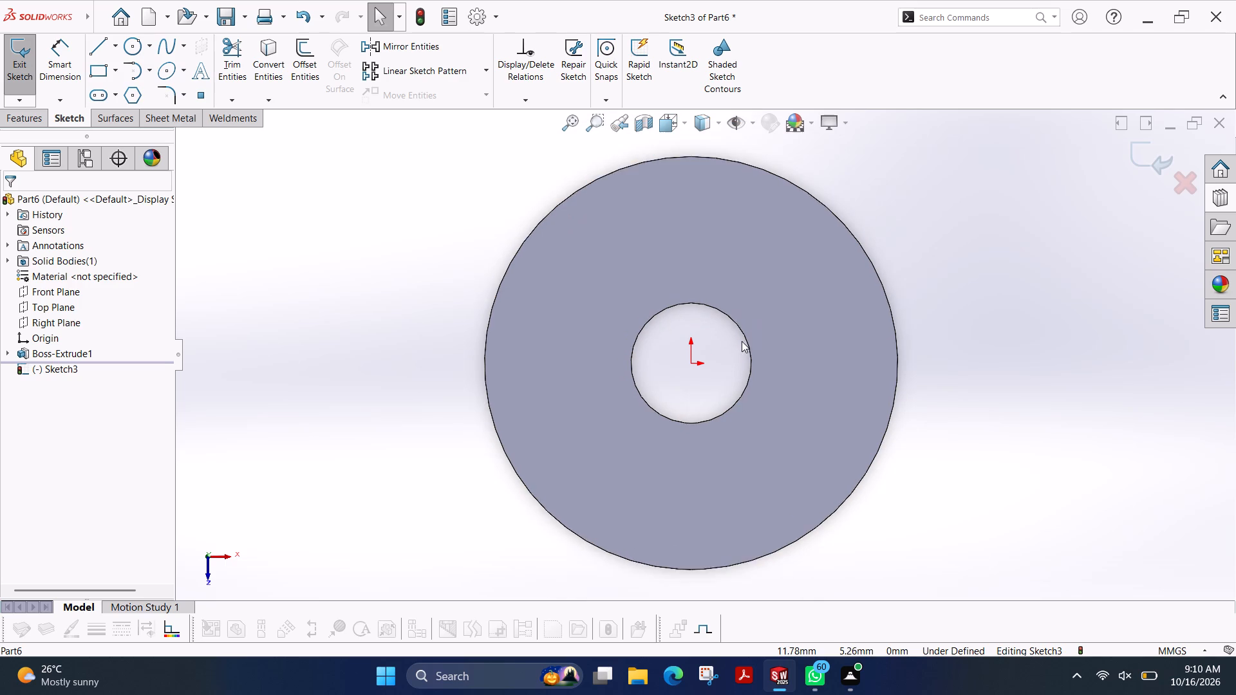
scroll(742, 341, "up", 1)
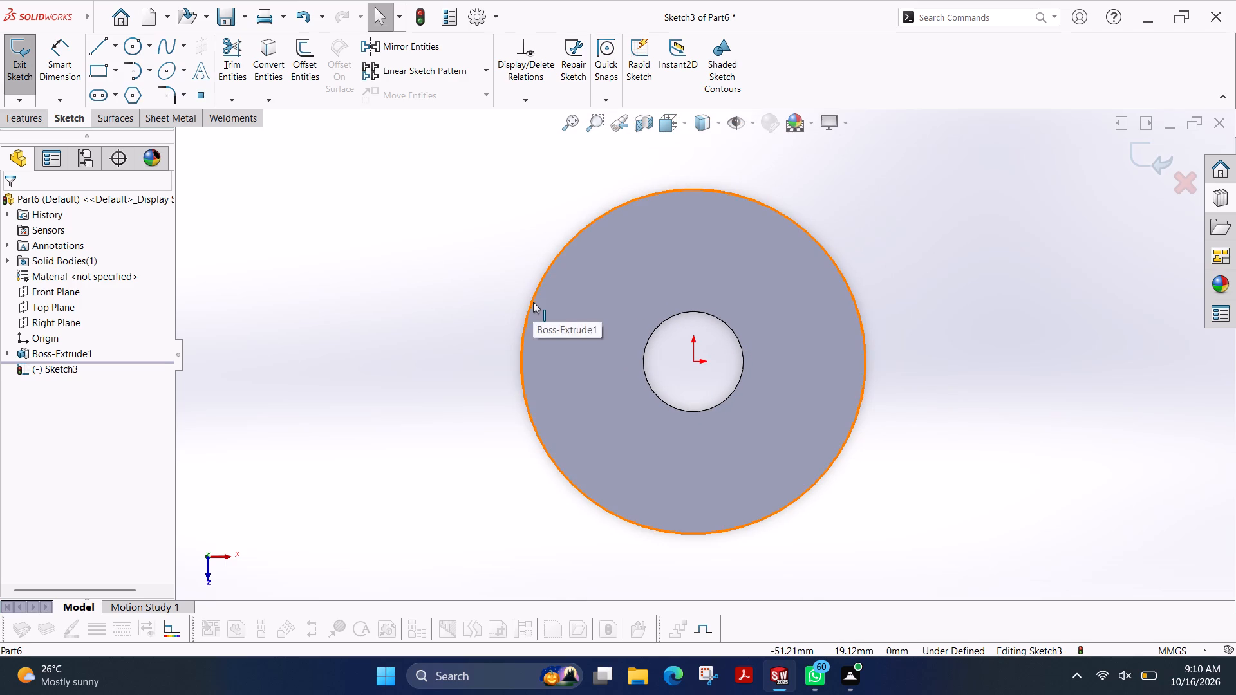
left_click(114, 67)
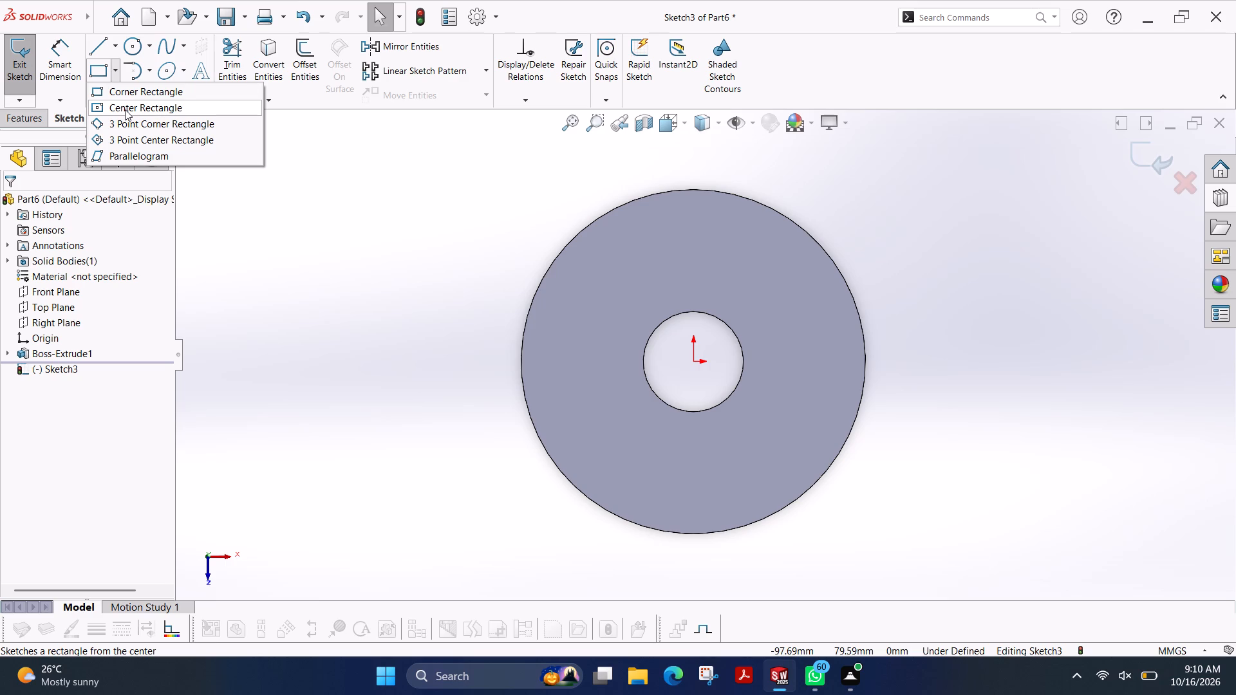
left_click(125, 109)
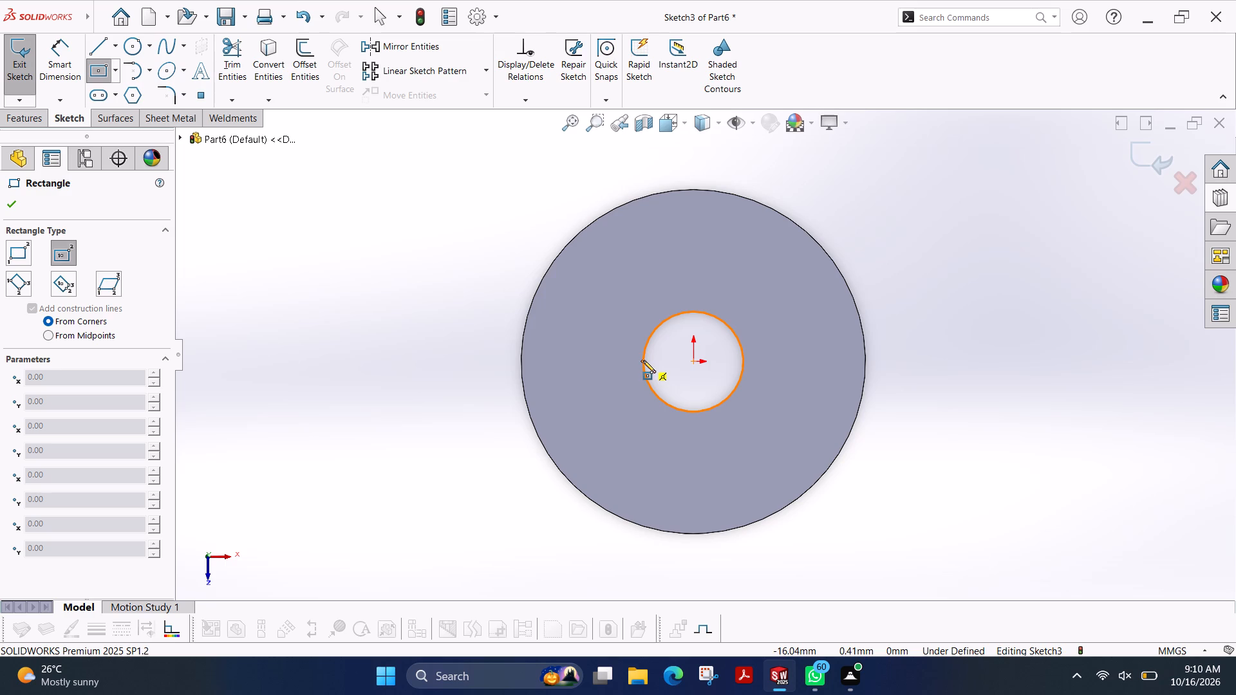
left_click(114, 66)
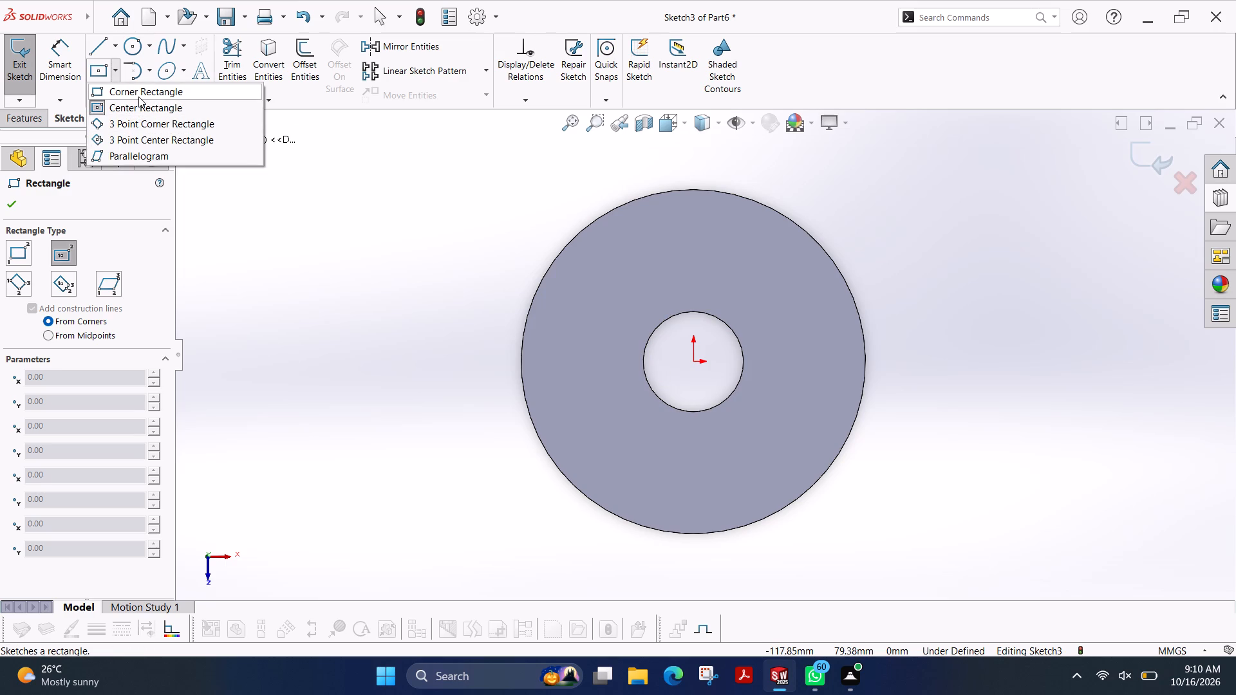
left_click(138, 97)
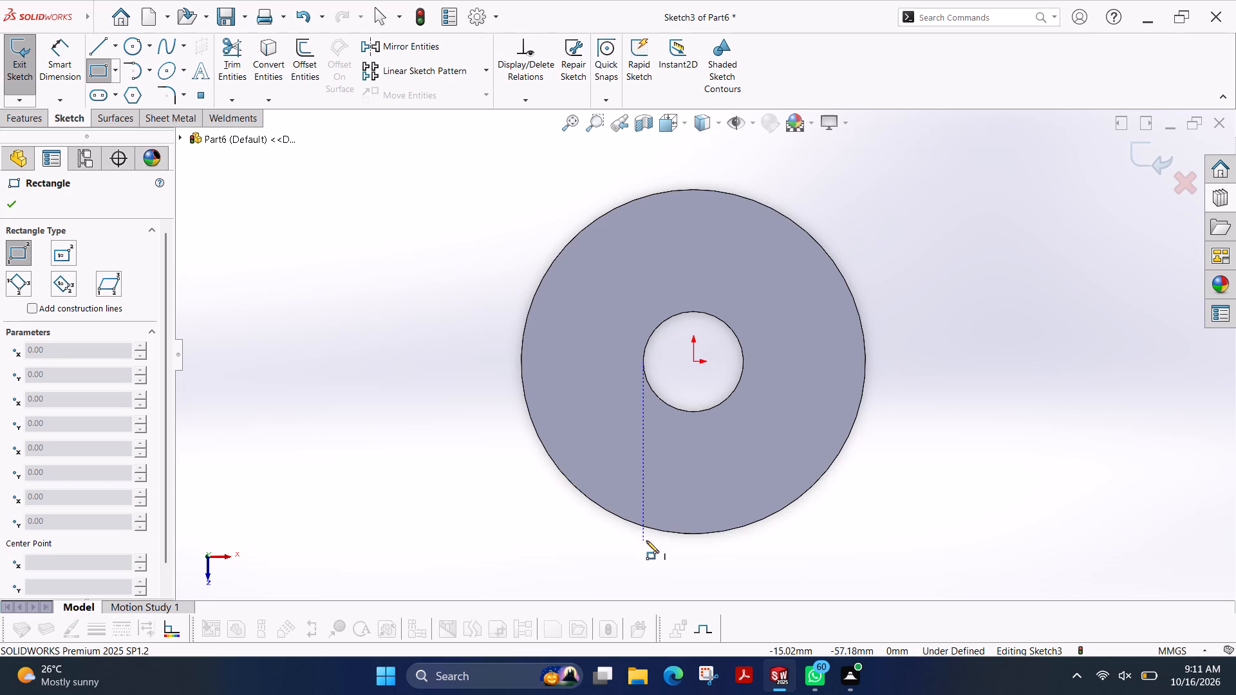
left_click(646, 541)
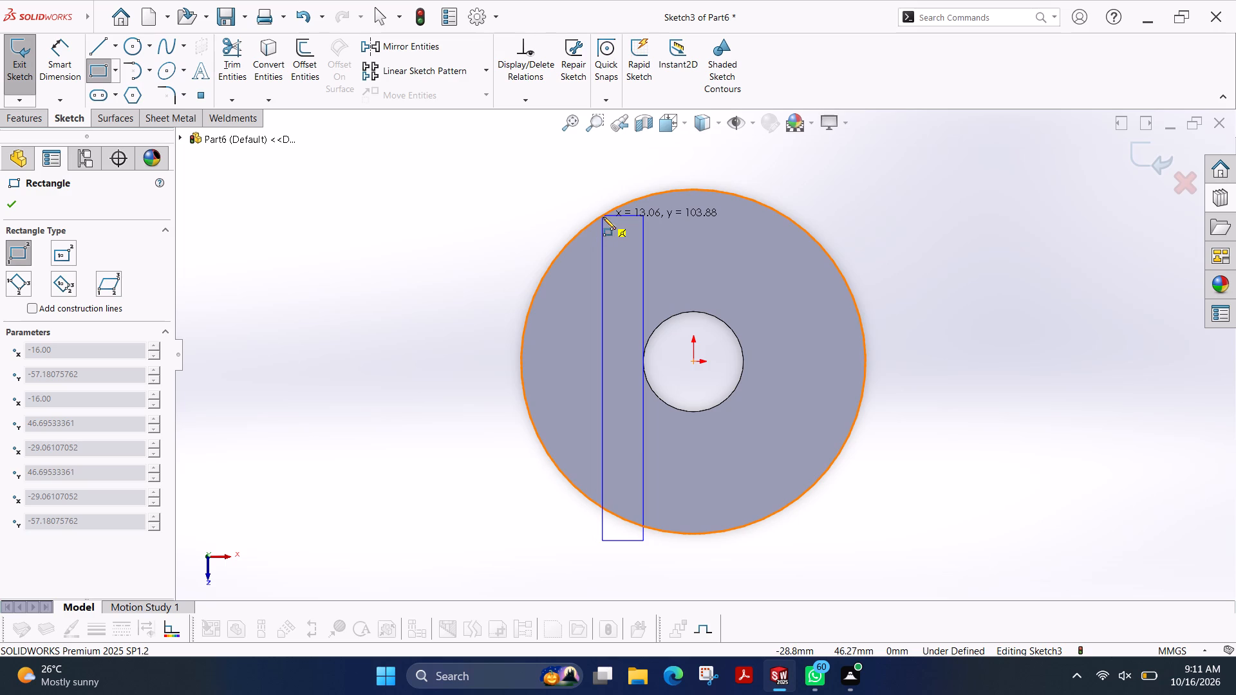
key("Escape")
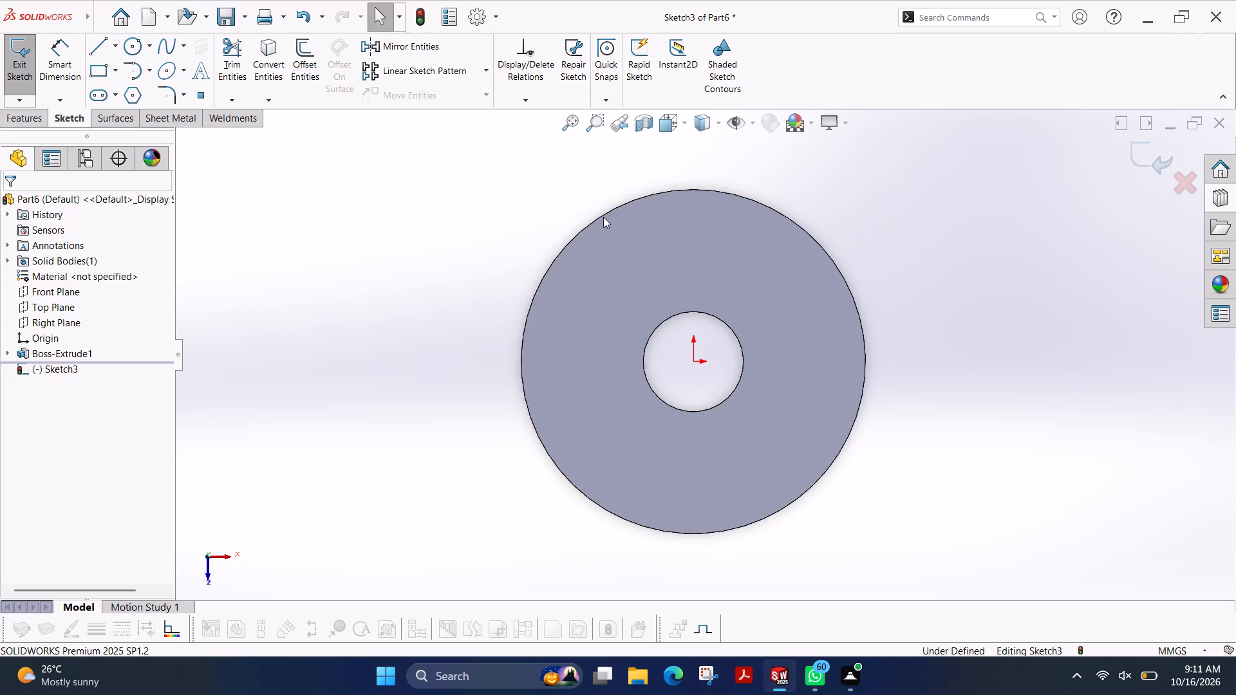
Sketch a circle centred on the origin between the hole and the outer edge, and dimension its diameter to 56 mm.
left_click(127, 42)
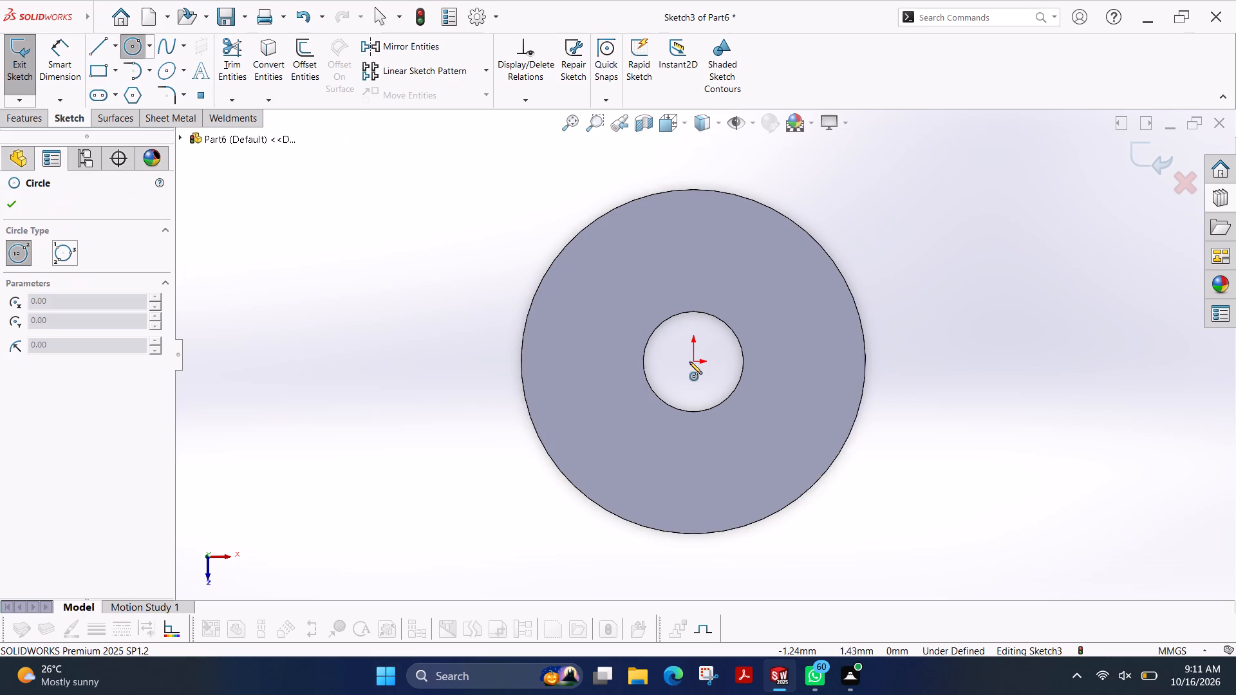
left_click(694, 360)
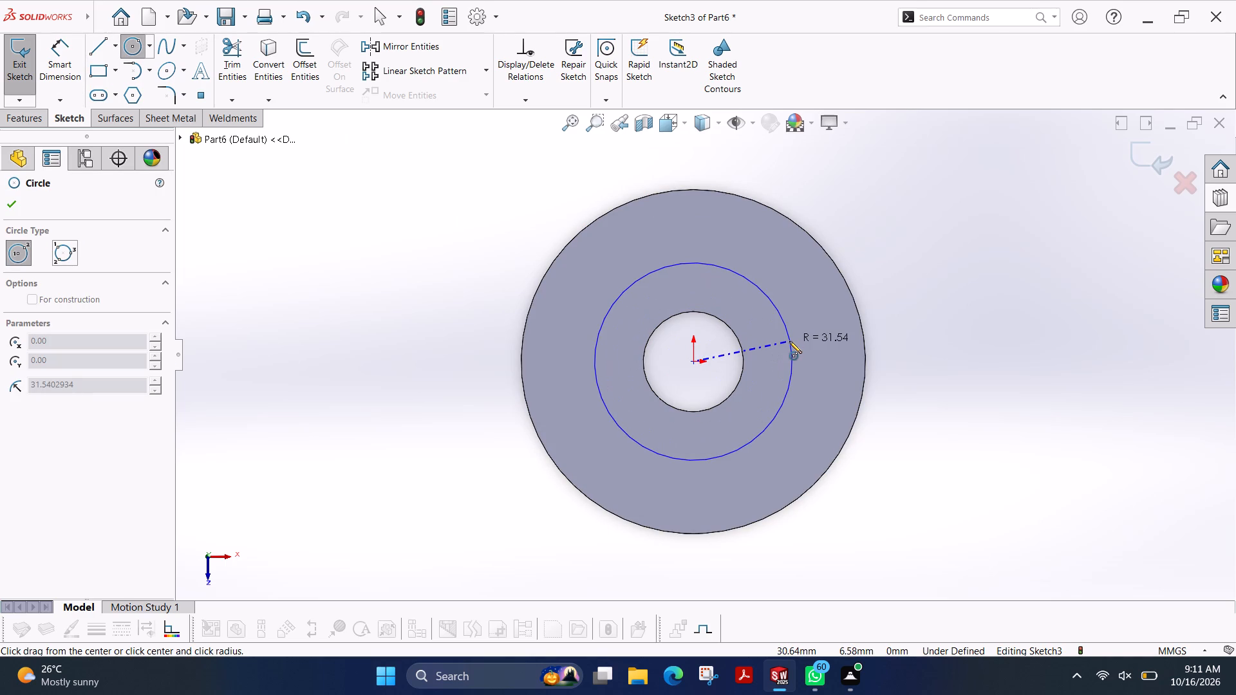
left_click(789, 341)
left_click(75, 69)
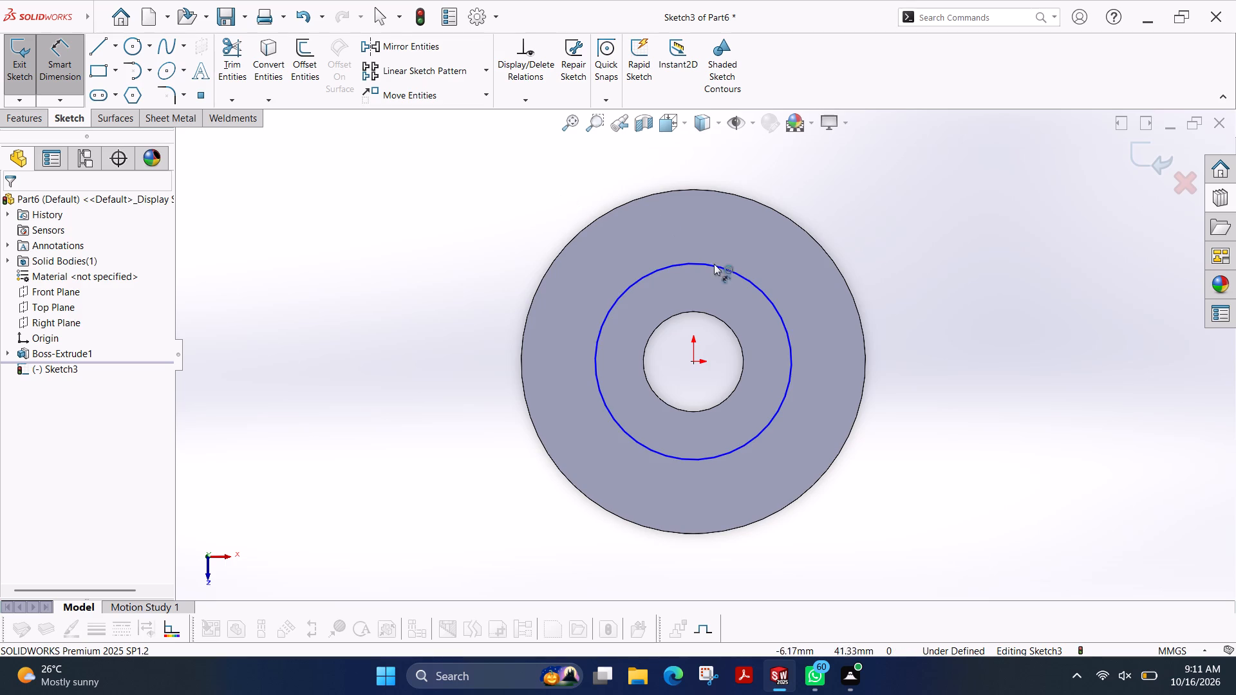
left_click(772, 299)
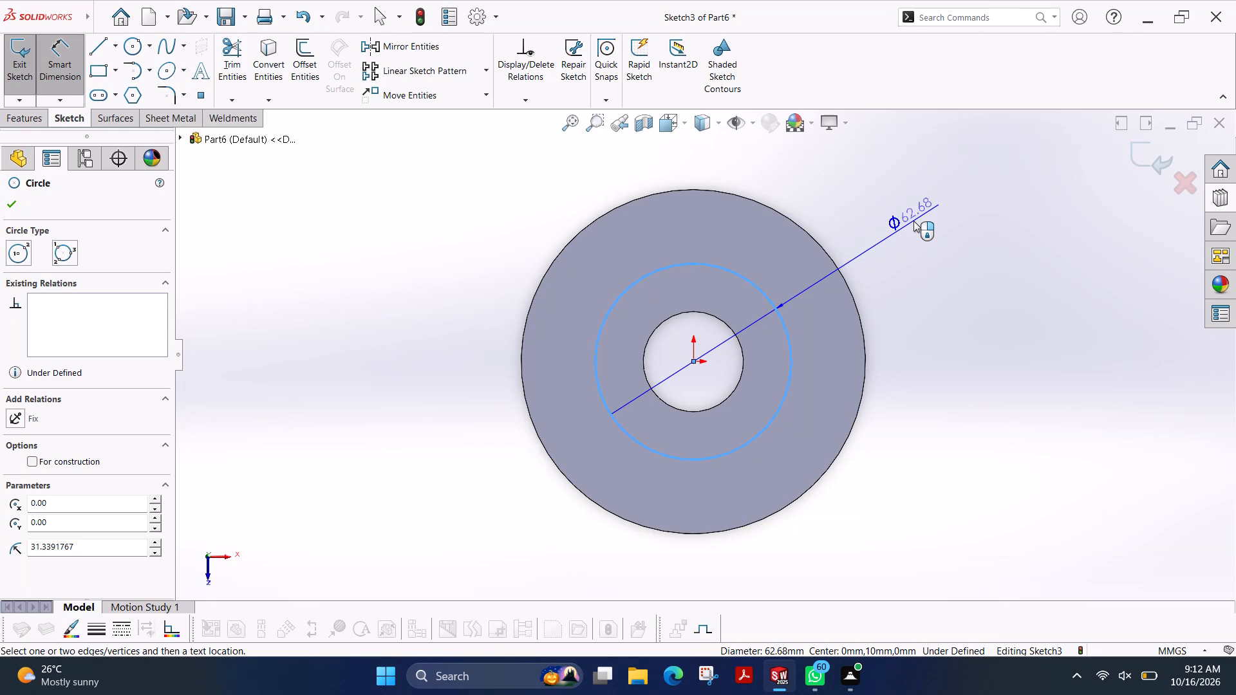
left_click(913, 221)
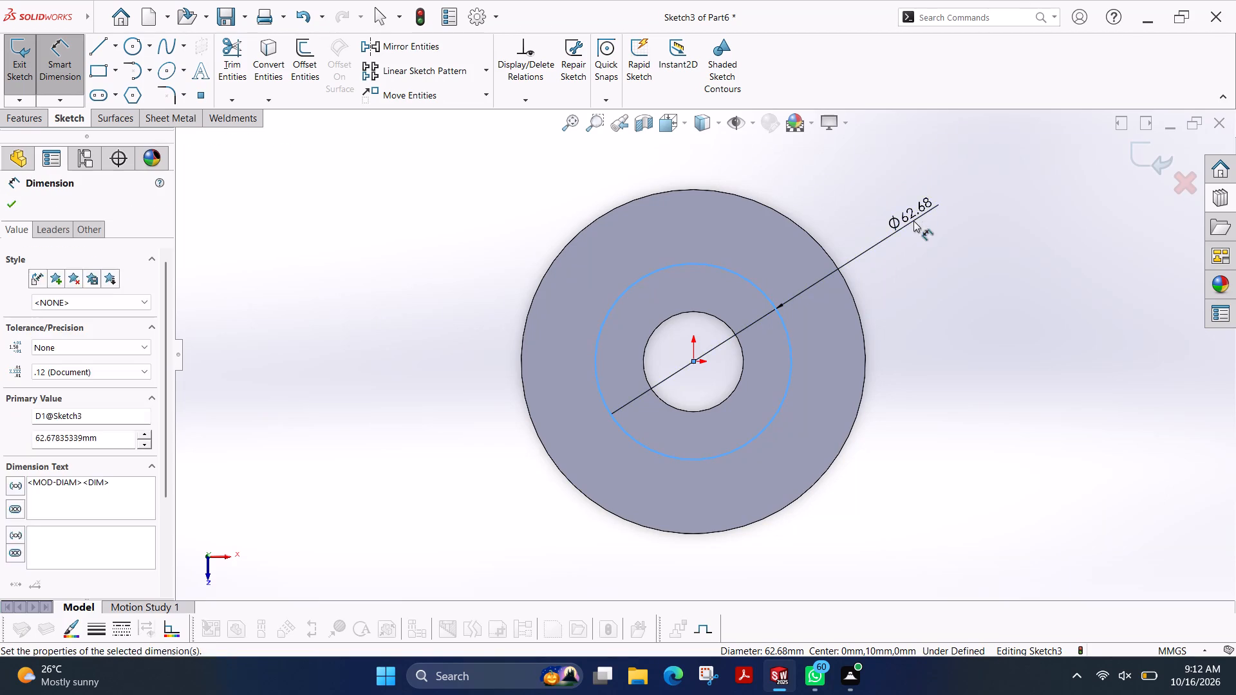
type("56")
key("Return")
key("Return")
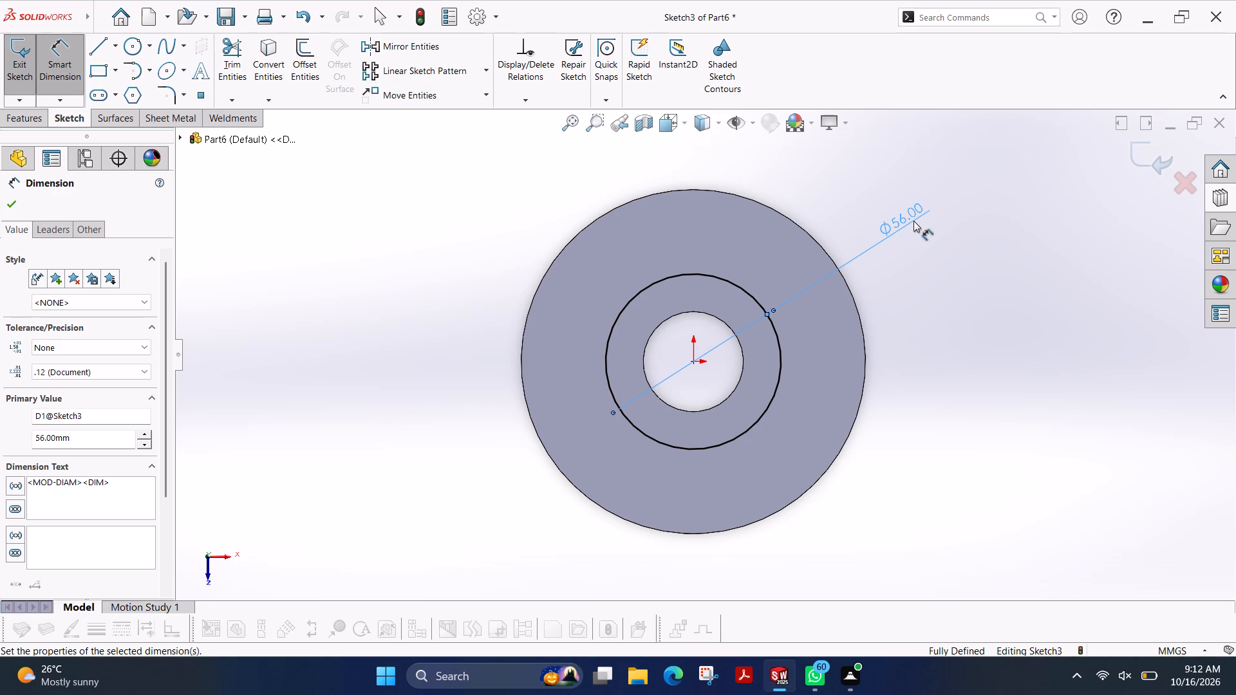
left_click(9, 203)
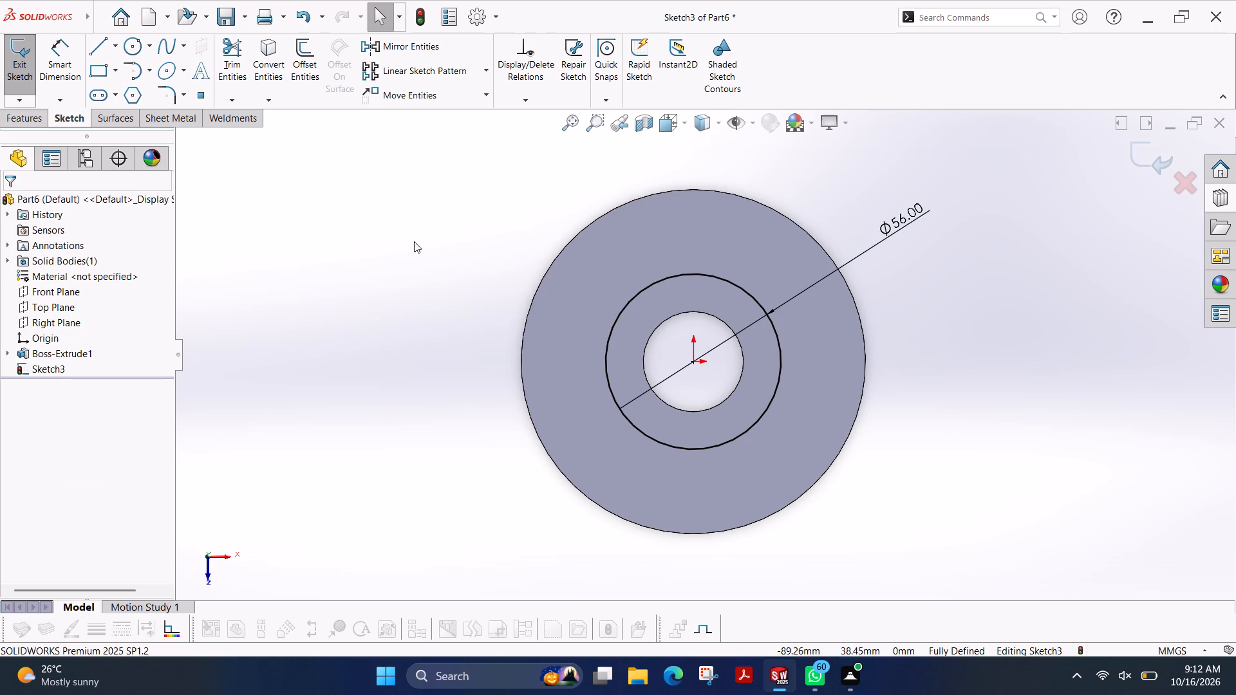
Sketch a horizontal line about 260 mm long through the origin, extending past the disc on both sides.
left_click(88, 52)
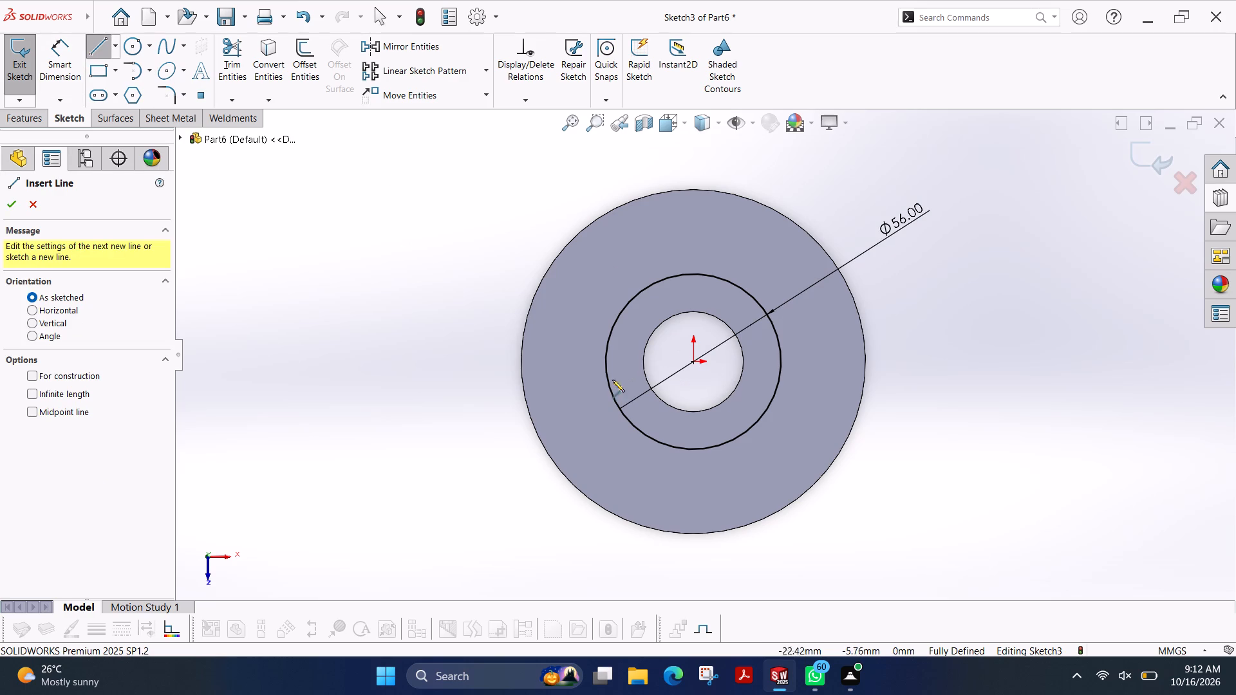
left_click(454, 364)
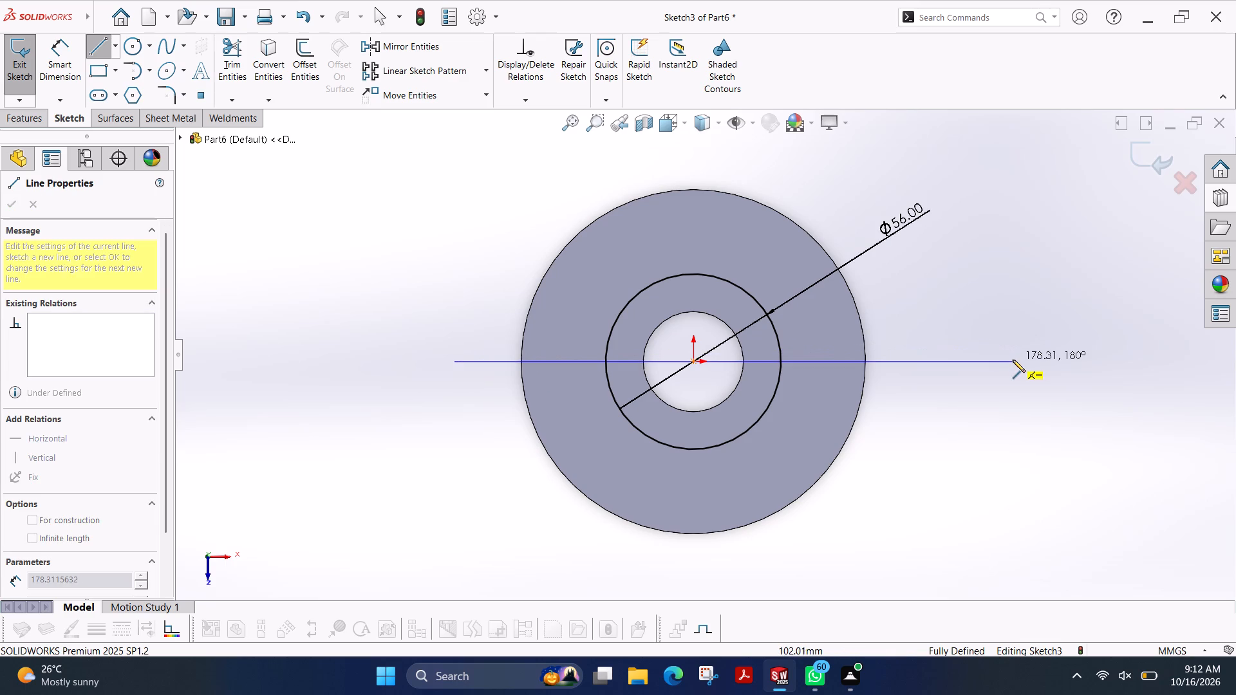
left_click(1013, 360)
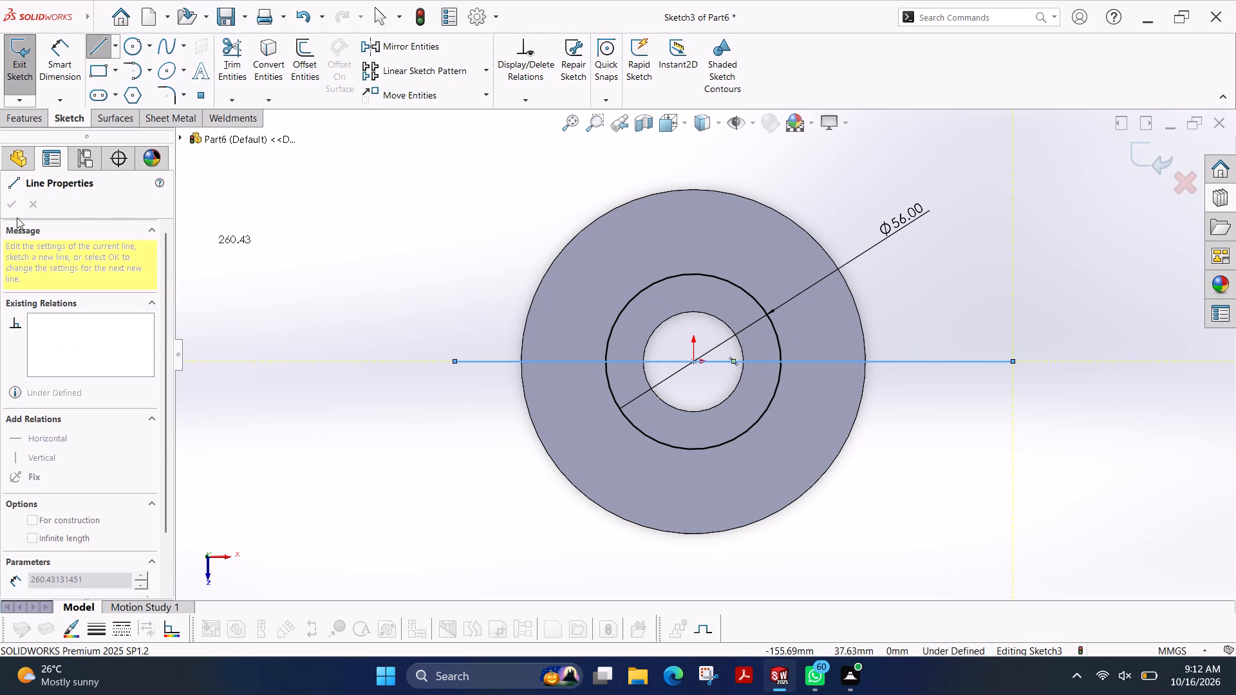
key("Escape")
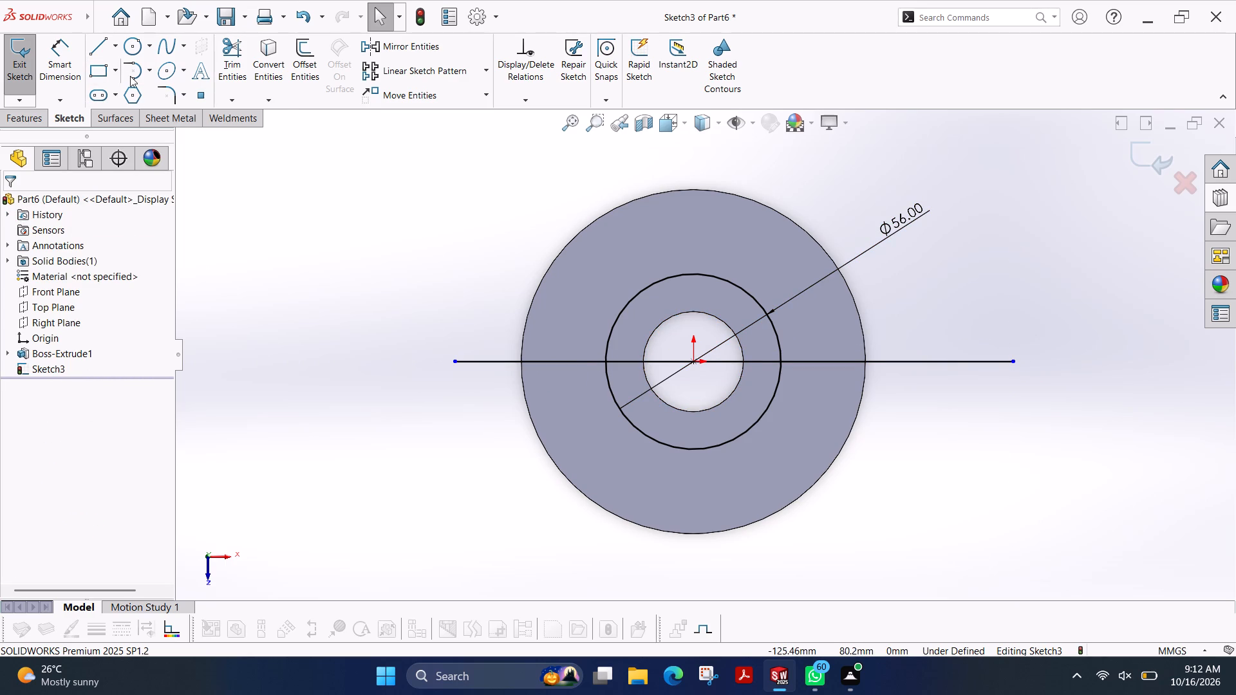
Power trim the portion of the horizontal line outside the 56 mm circle on the negative X side.
left_click(113, 70)
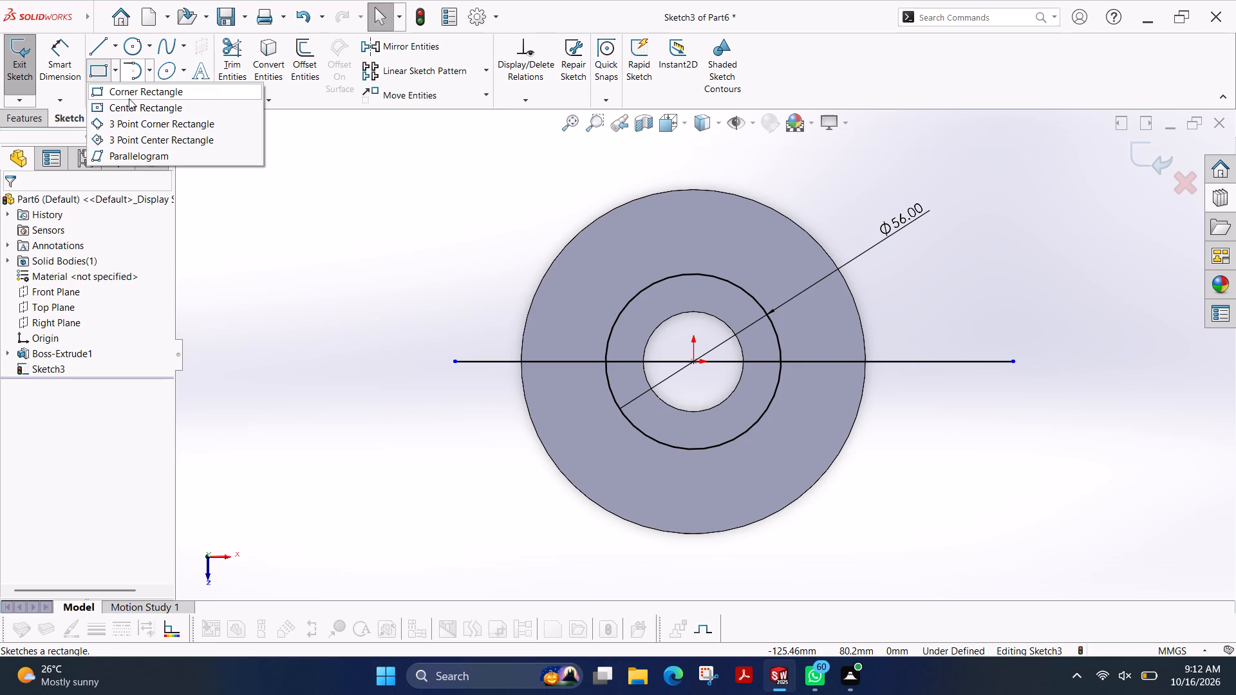
left_click(140, 99)
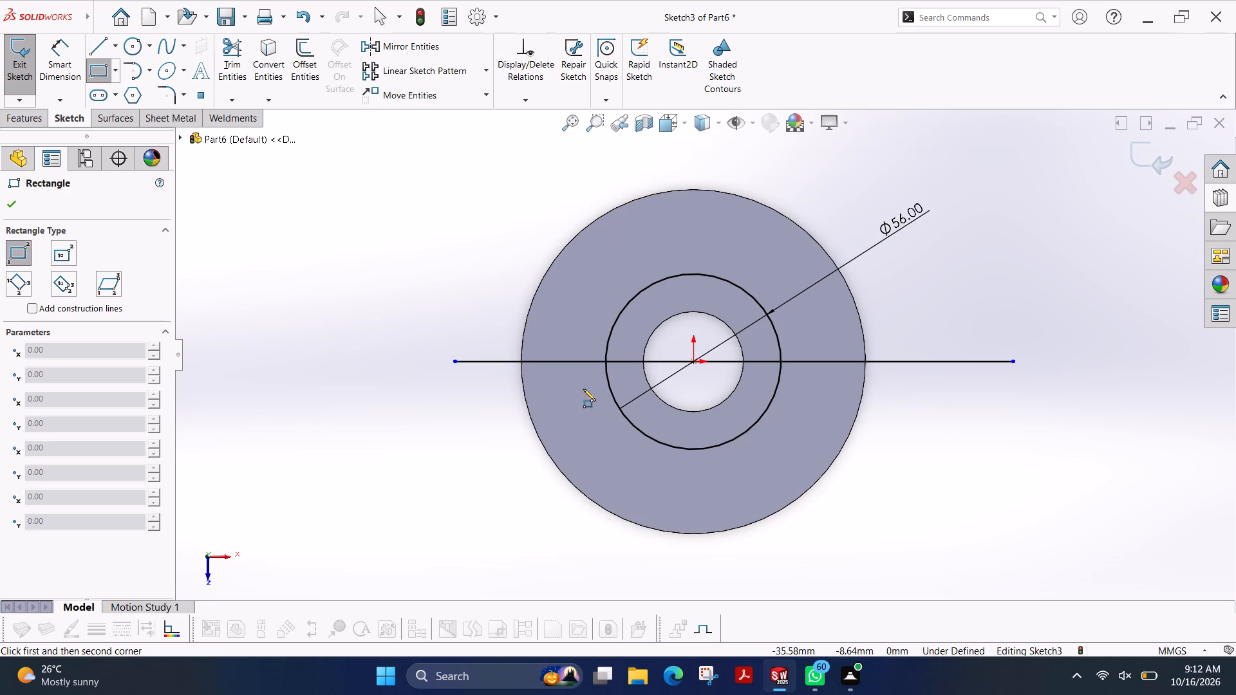
left_click(227, 58)
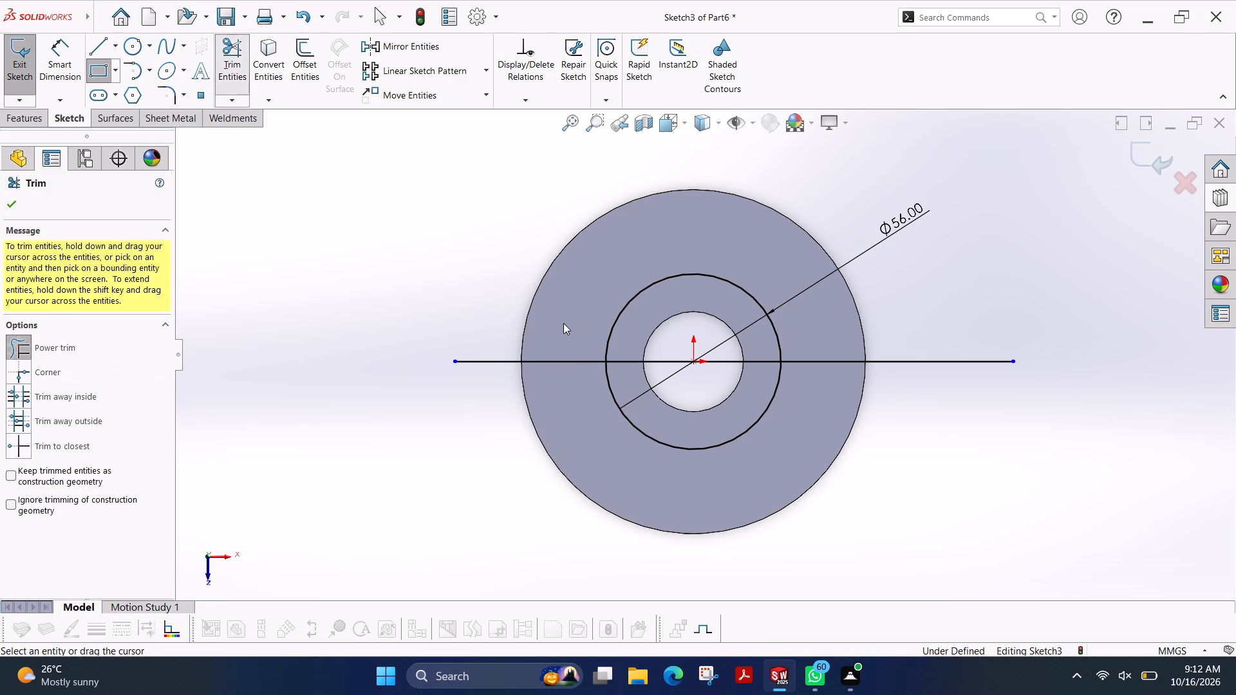
left_click_drag(575, 335, 571, 394)
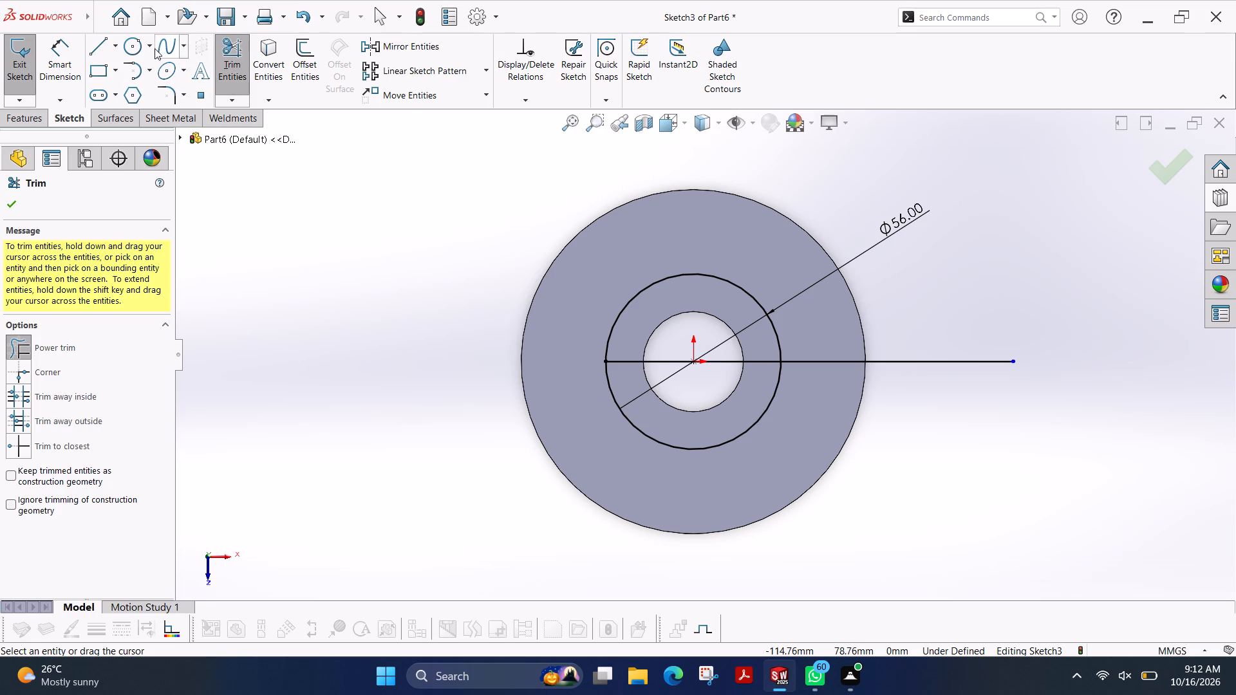
Sketch a circle of 16 mm radius centred on the origin, matching the edge of the central hole.
left_click(133, 48)
left_click(694, 363)
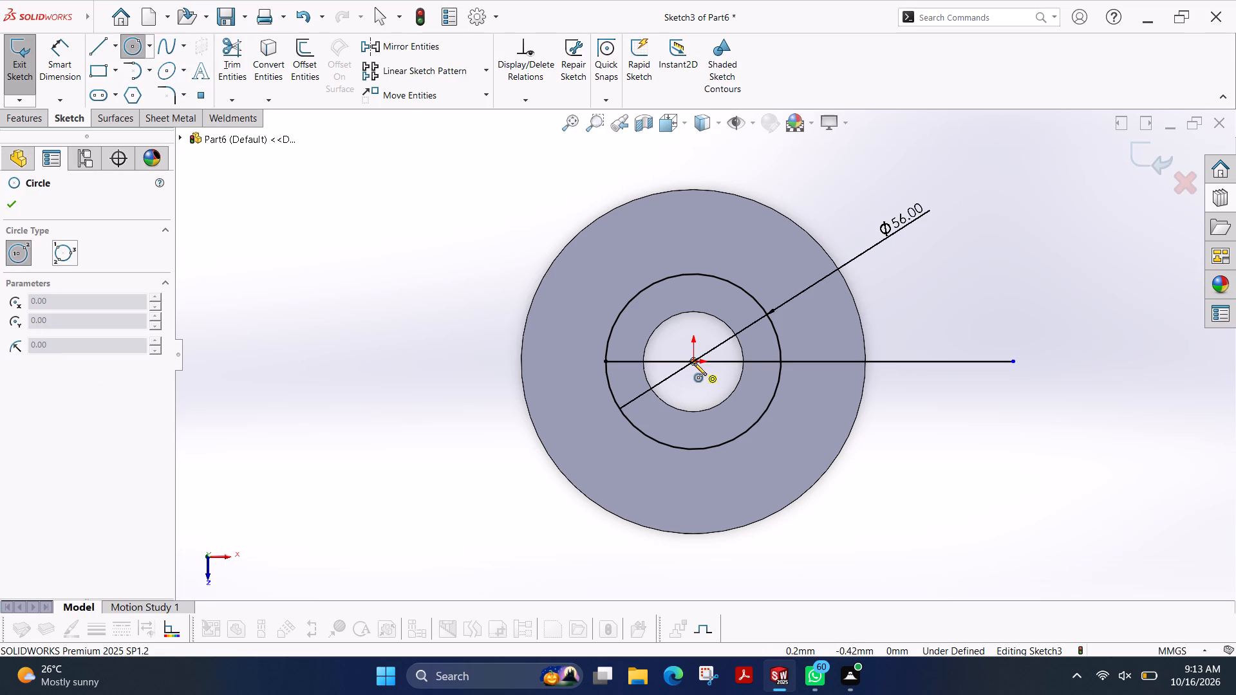
left_click(645, 376)
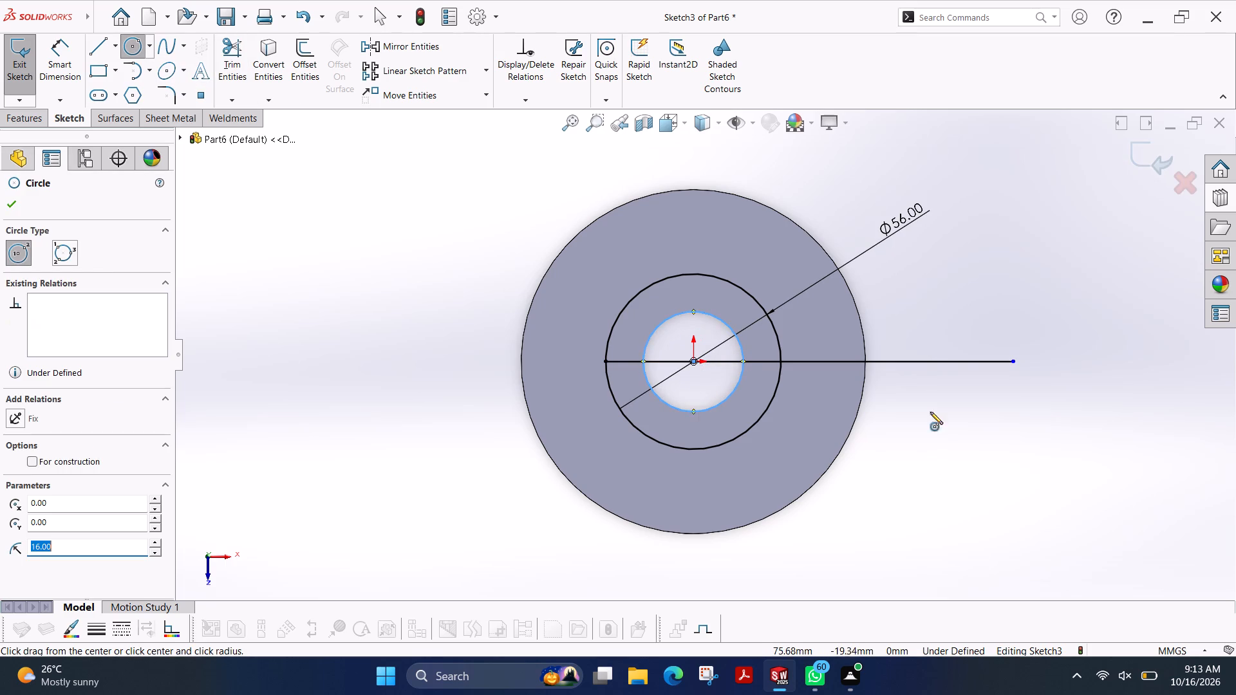
key("Escape")
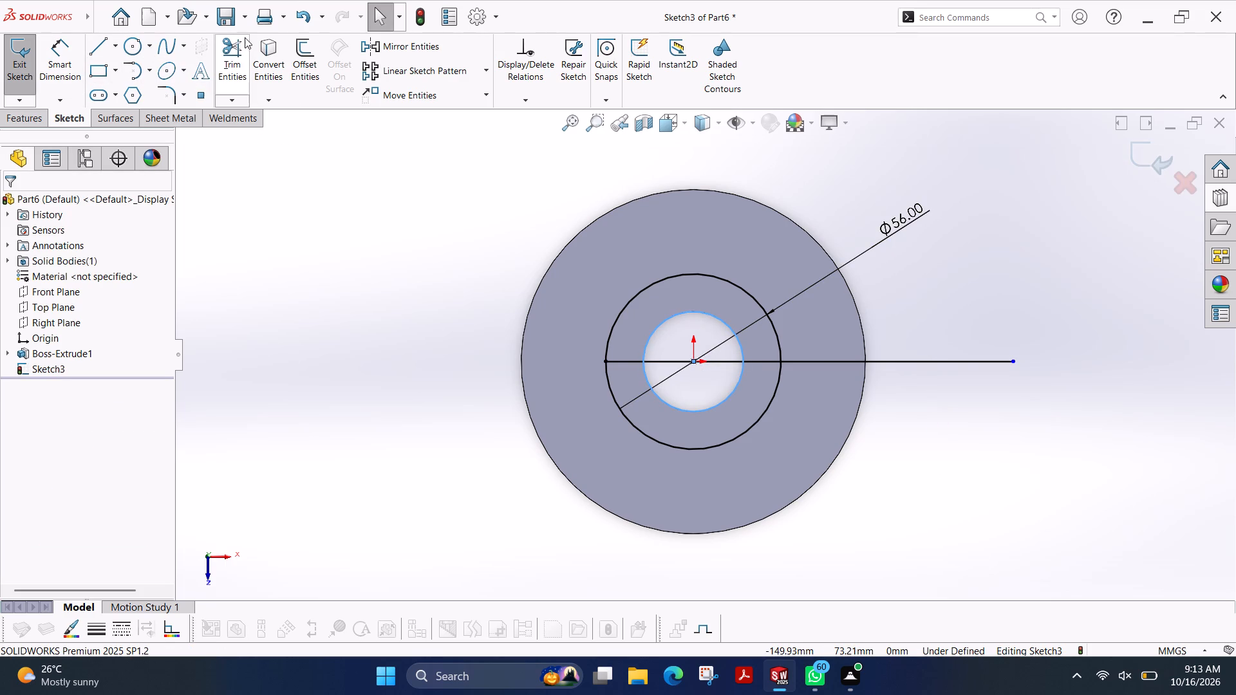
Power trim the horizontal line, leaving only the segment between the 16 mm radius circle and the 56 mm circle on the negative X side.
left_click(238, 44)
left_click_drag(928, 326, 925, 427)
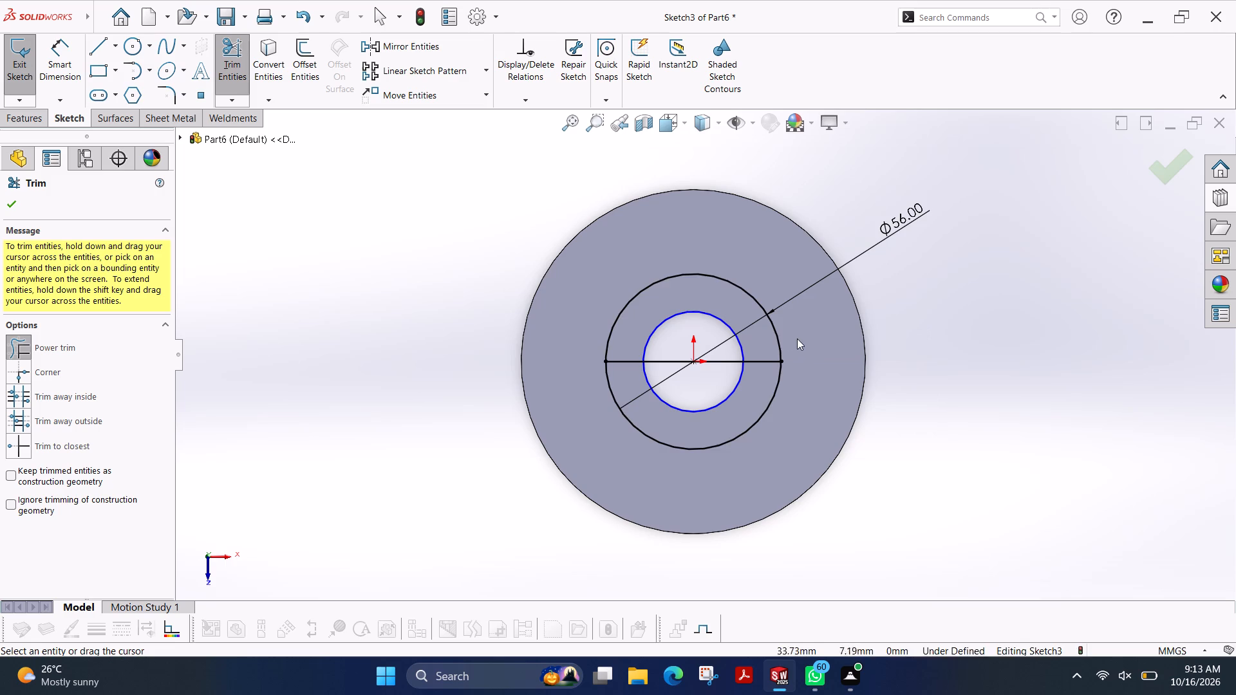
left_click_drag(762, 348, 751, 381)
left_click_drag(706, 351, 707, 356)
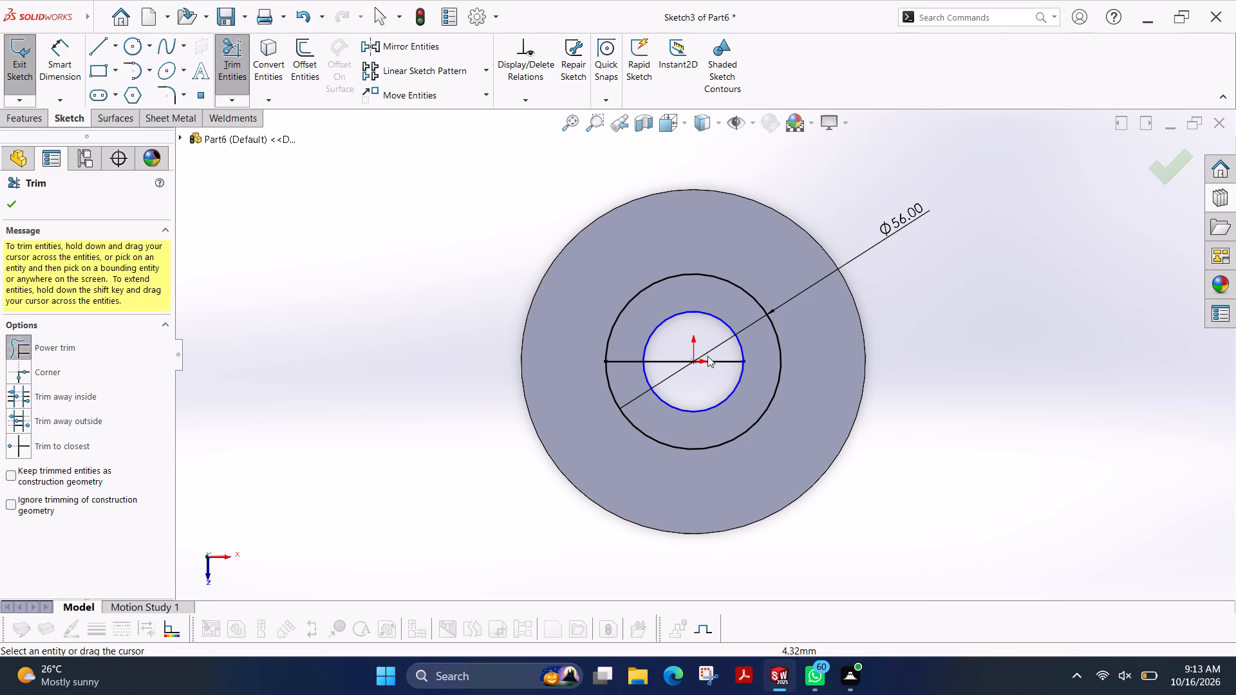
left_click_drag(707, 356, 709, 381)
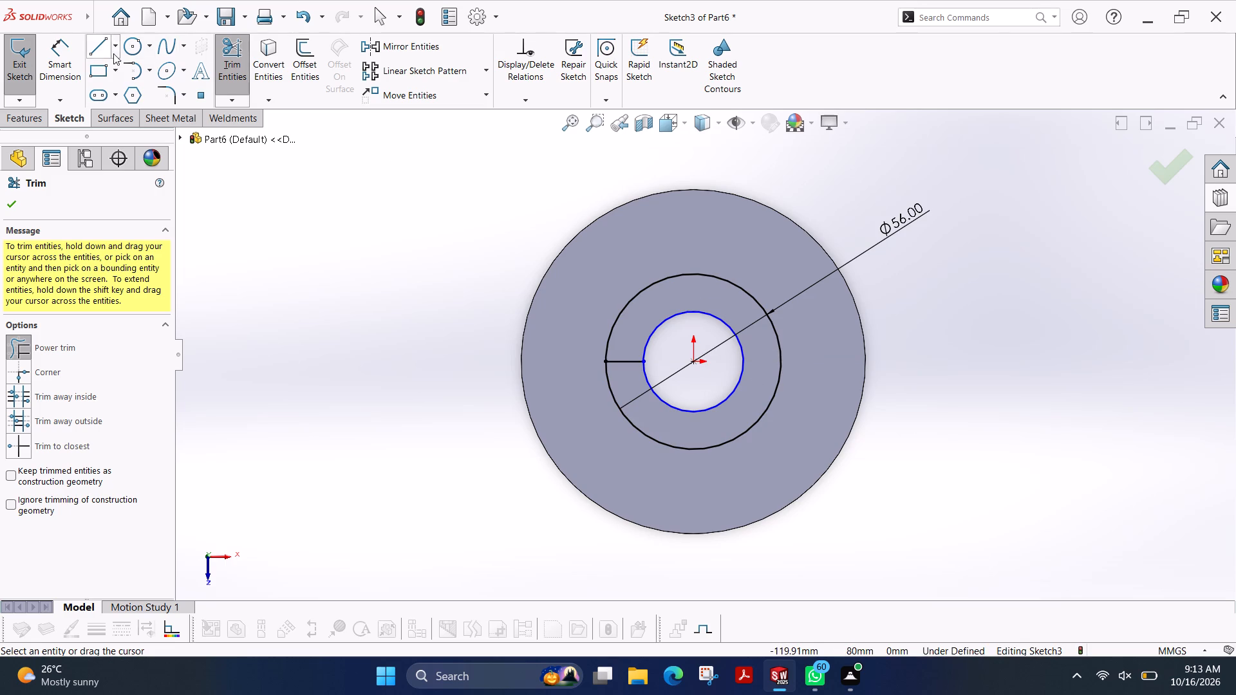
Sketch a centre rectangle about 12 mm wide and 94.68 mm tall, centred on the short horizontal segment, with its corner on the disc's outer edge.
left_click(115, 53)
left_click(288, 225)
left_click(116, 73)
left_click(140, 104)
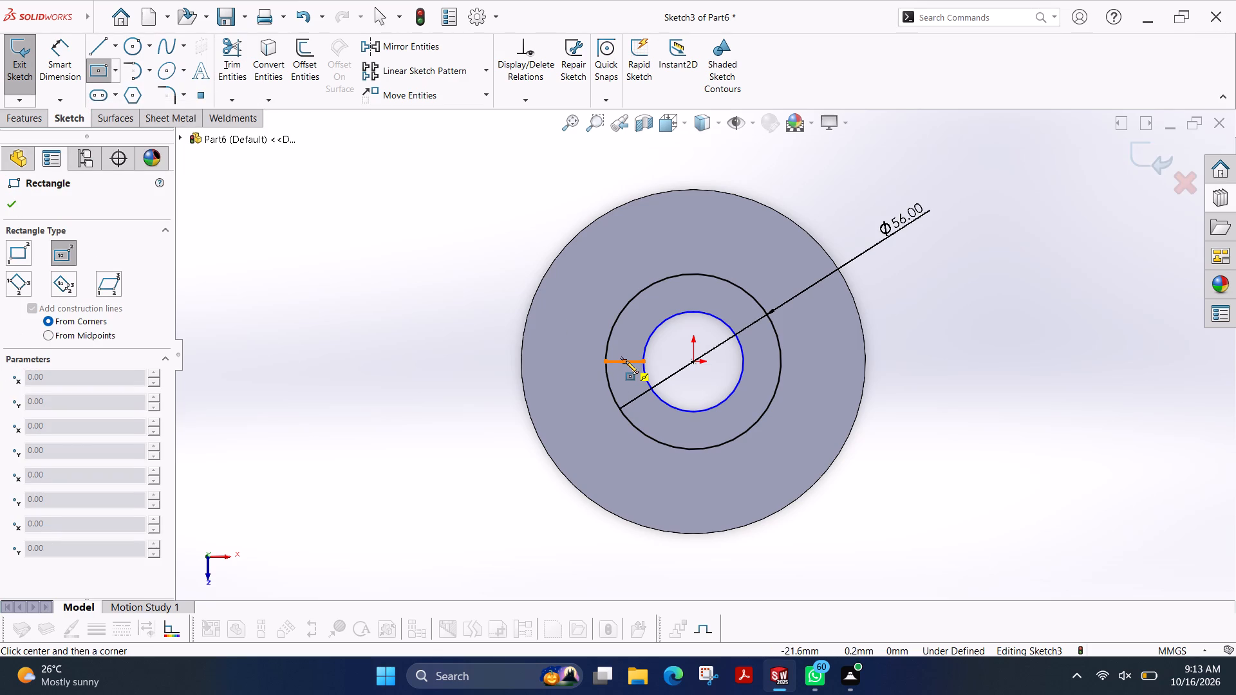
left_click(626, 361)
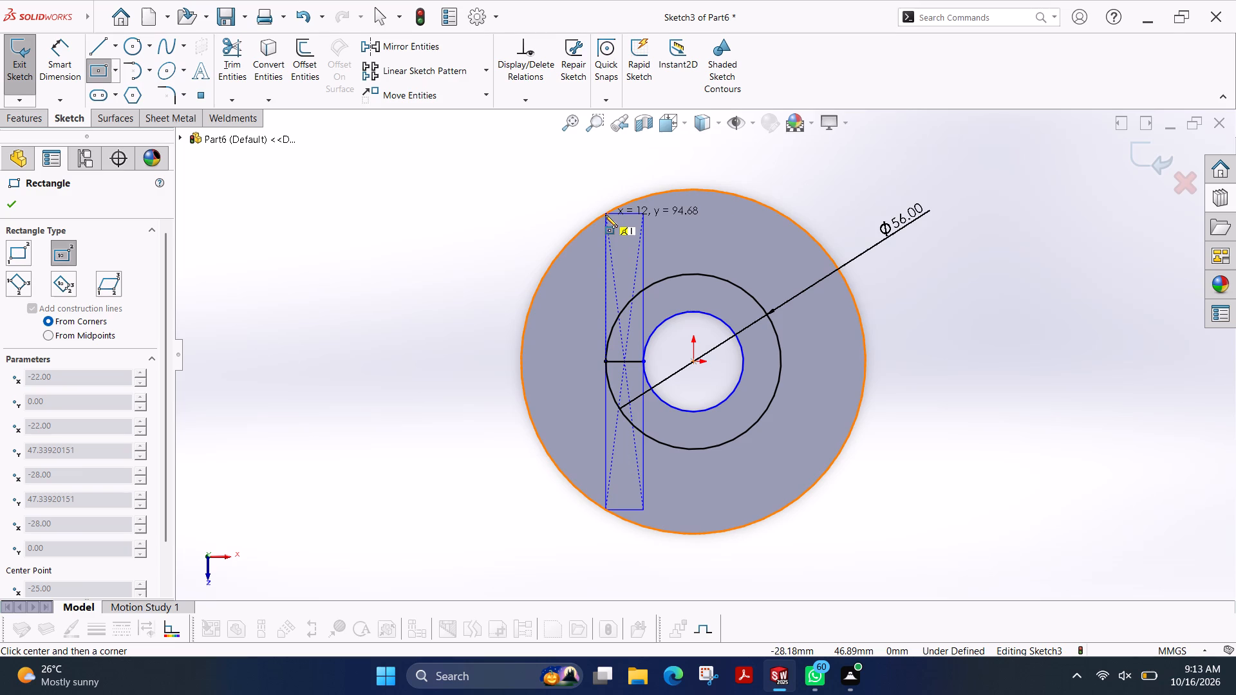
scroll(605, 215, "down", 4)
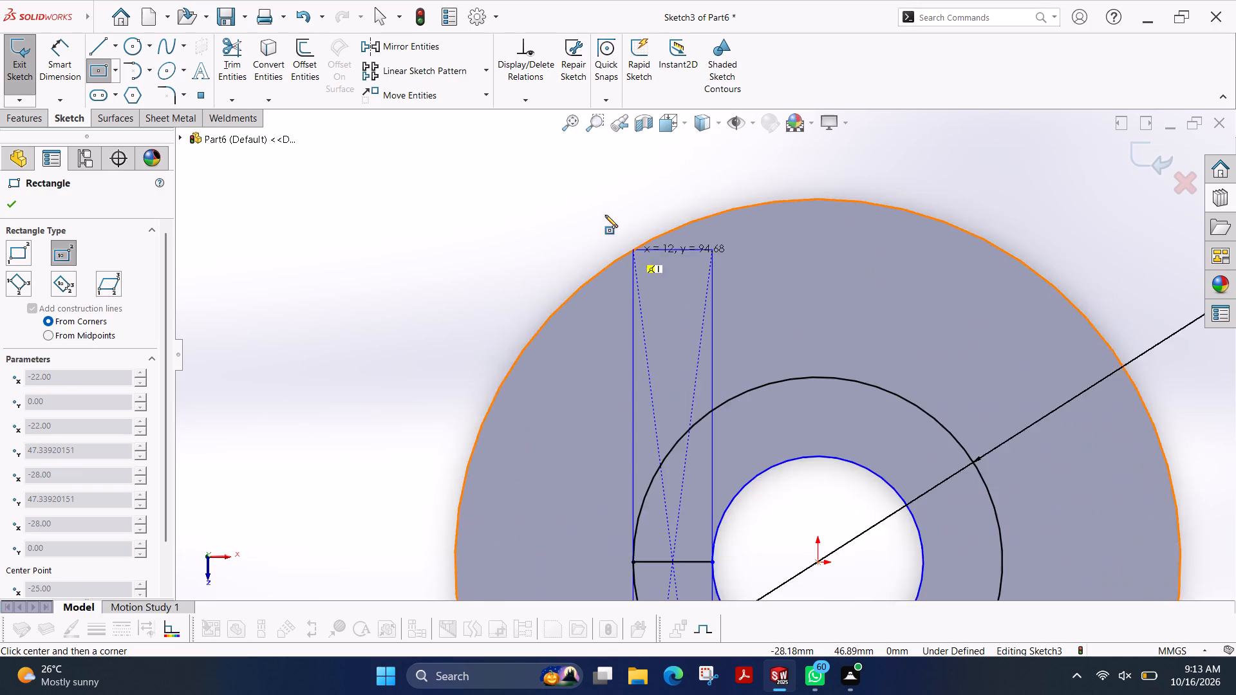
scroll(605, 215, "down", 4)
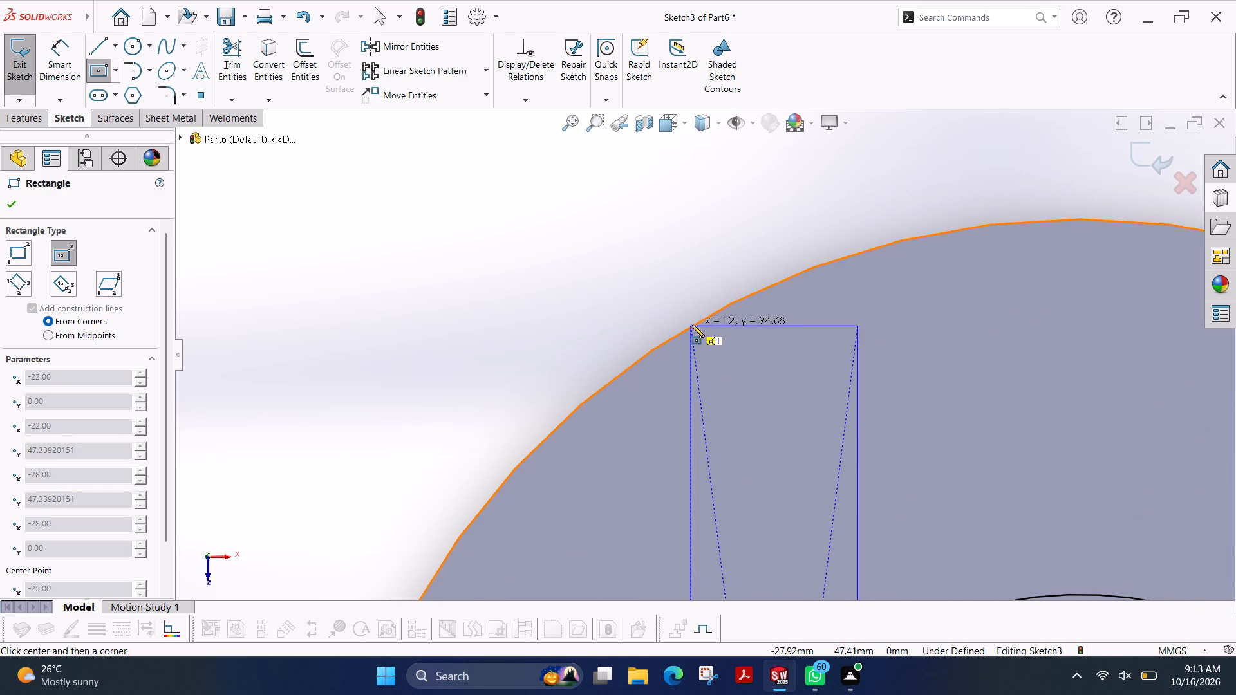
left_click(692, 324)
scroll(772, 340, "down", 1)
scroll(772, 340, "up", 9)
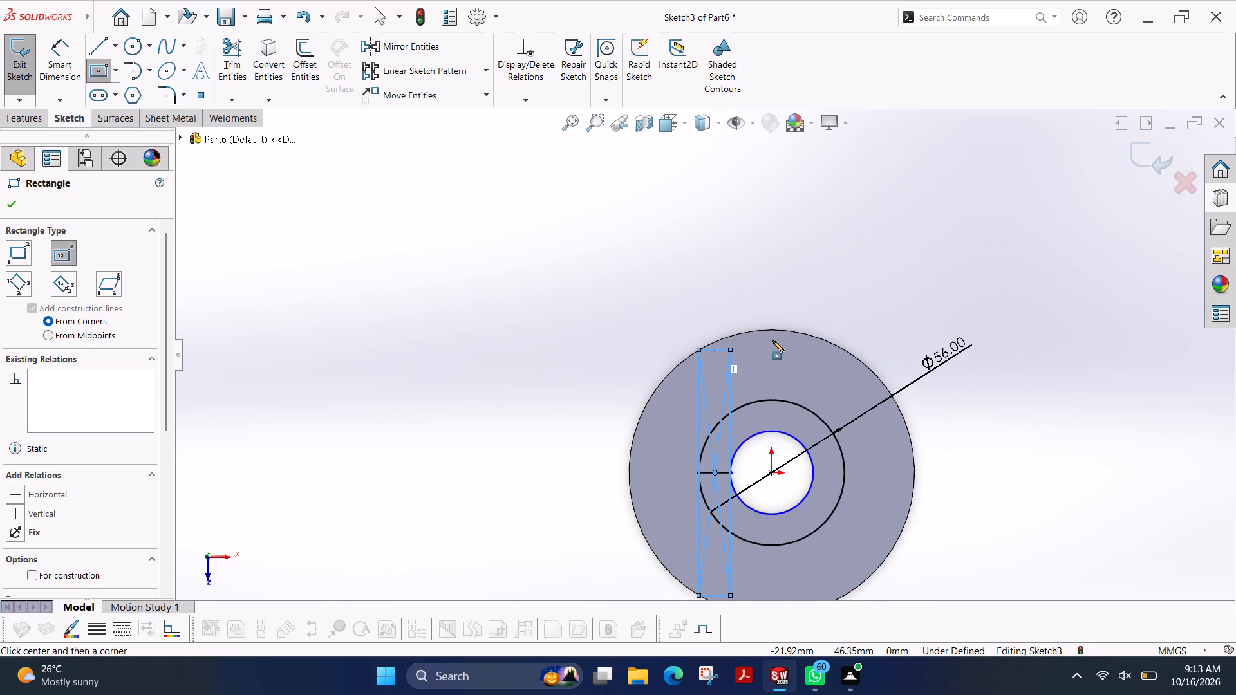
left_click(13, 207)
scroll(581, 396, "down", 2)
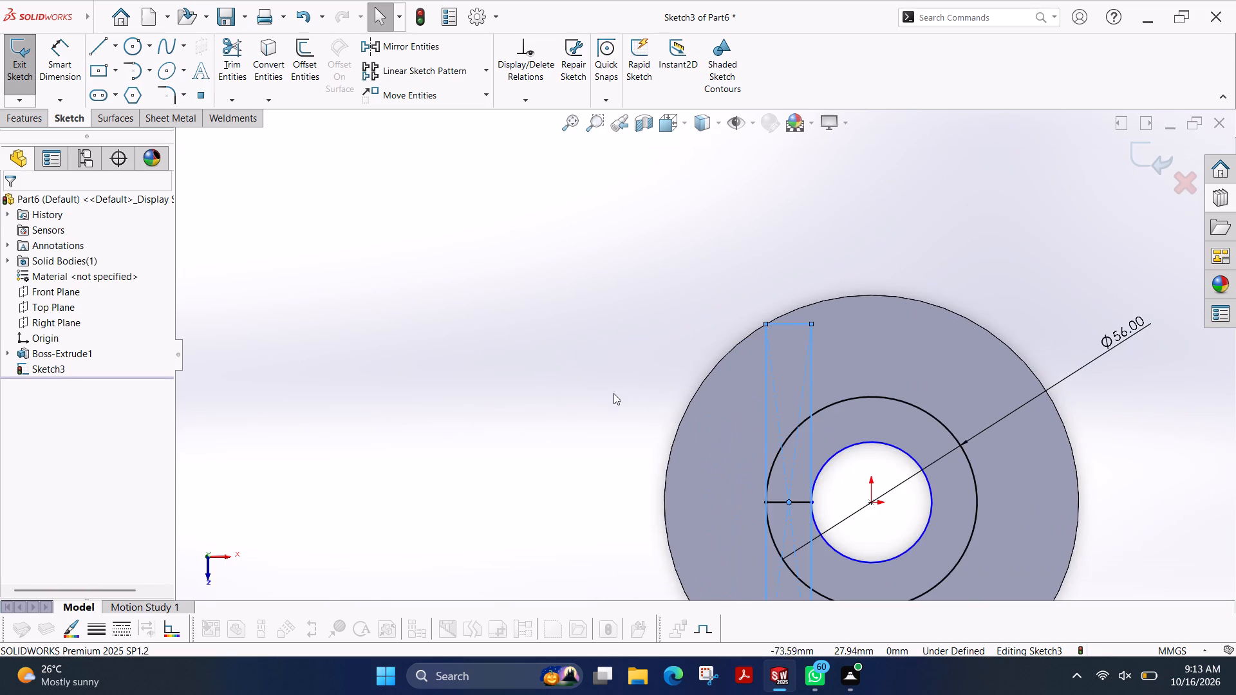
key("Escape")
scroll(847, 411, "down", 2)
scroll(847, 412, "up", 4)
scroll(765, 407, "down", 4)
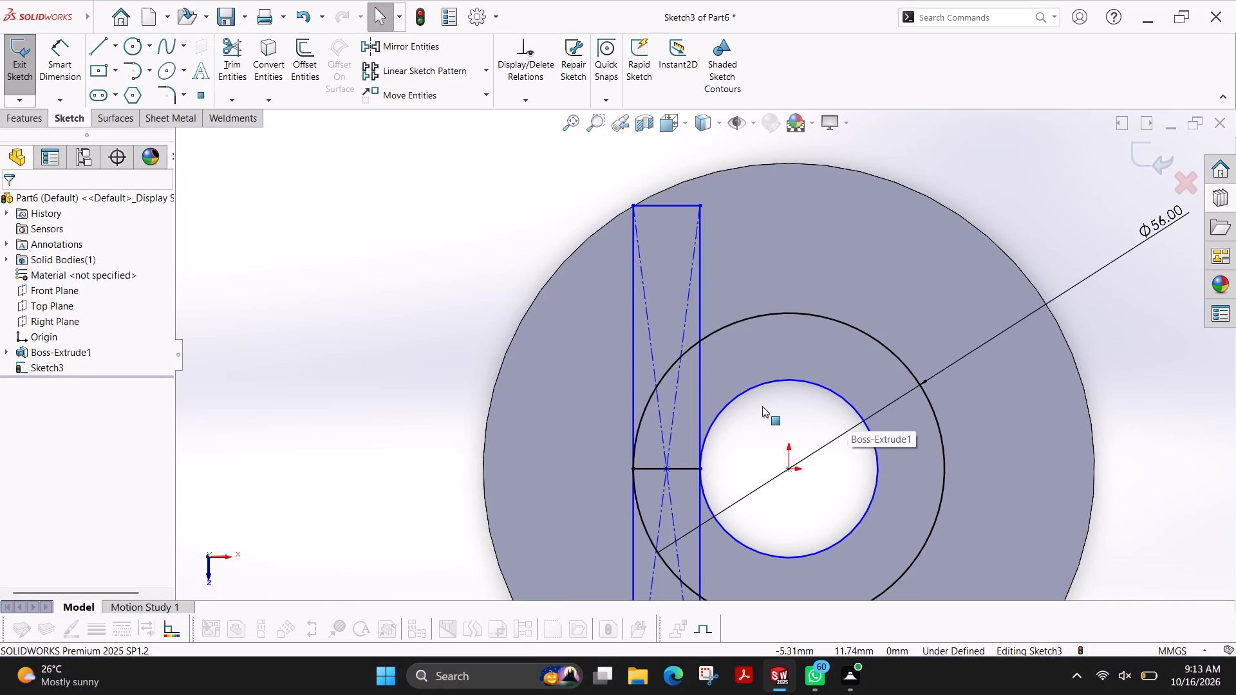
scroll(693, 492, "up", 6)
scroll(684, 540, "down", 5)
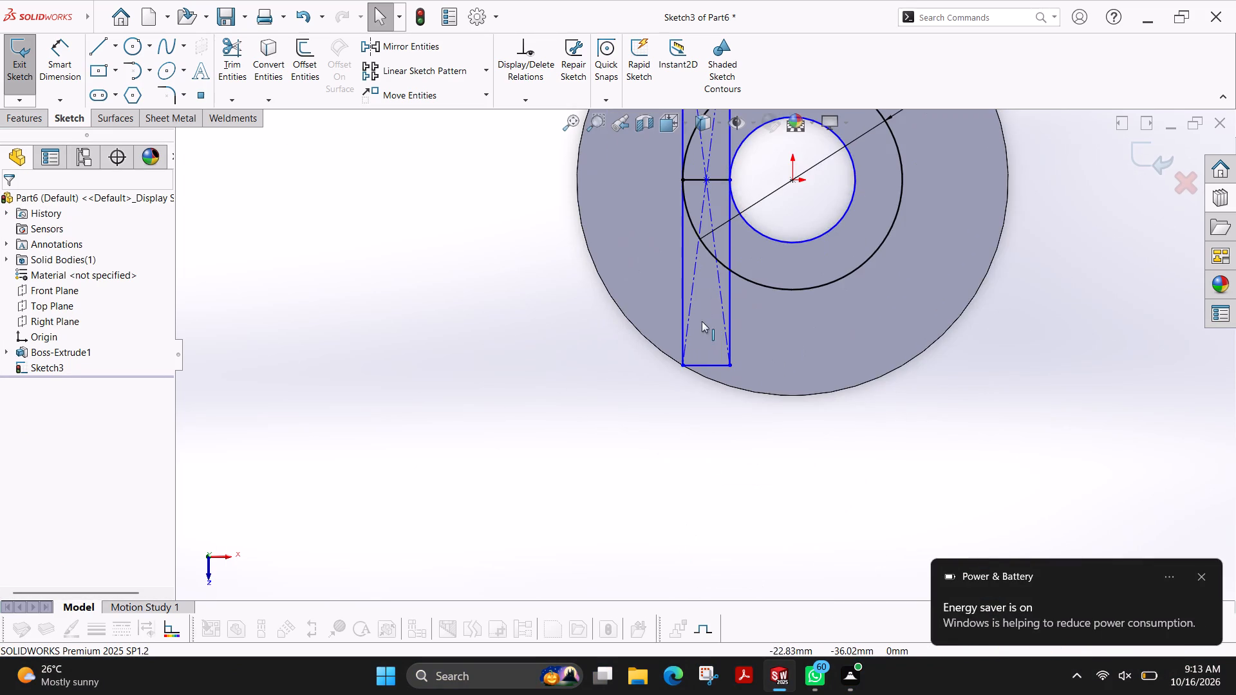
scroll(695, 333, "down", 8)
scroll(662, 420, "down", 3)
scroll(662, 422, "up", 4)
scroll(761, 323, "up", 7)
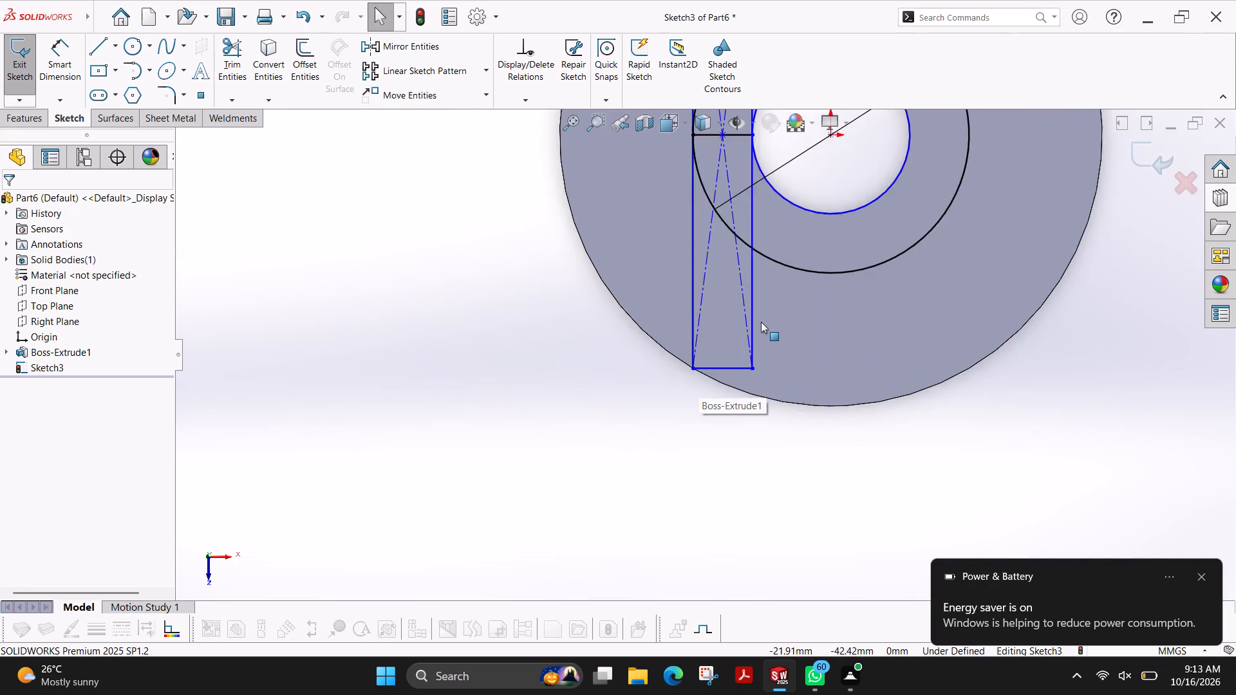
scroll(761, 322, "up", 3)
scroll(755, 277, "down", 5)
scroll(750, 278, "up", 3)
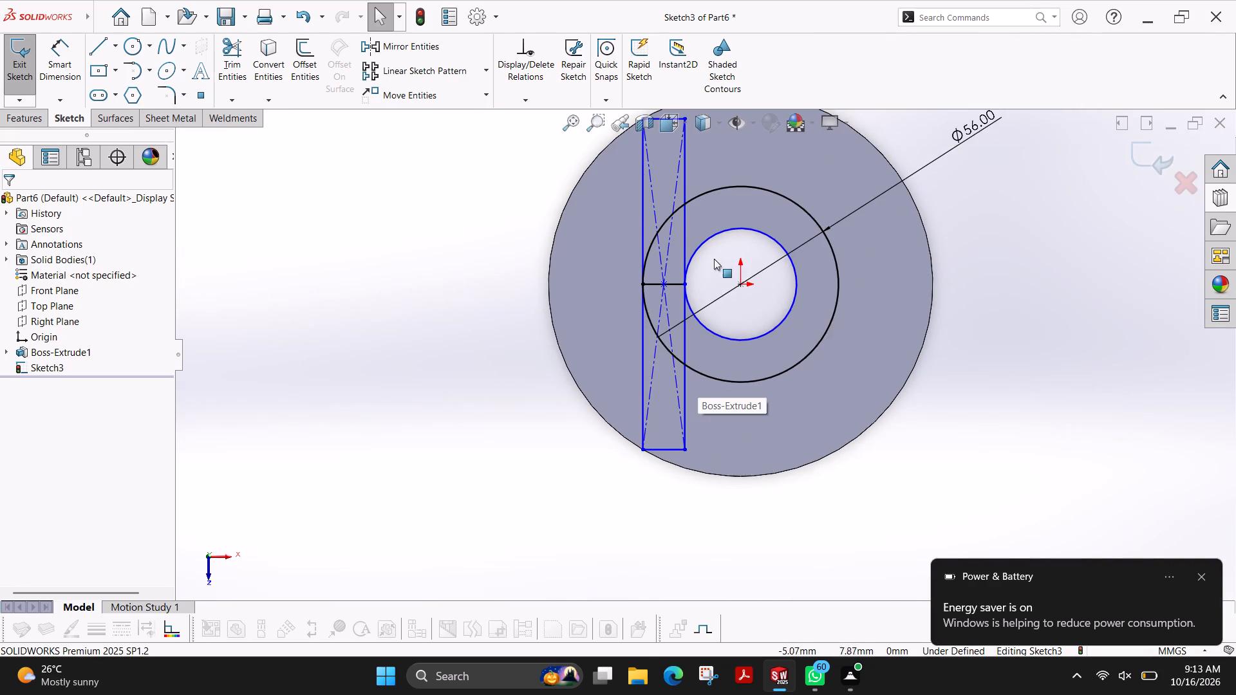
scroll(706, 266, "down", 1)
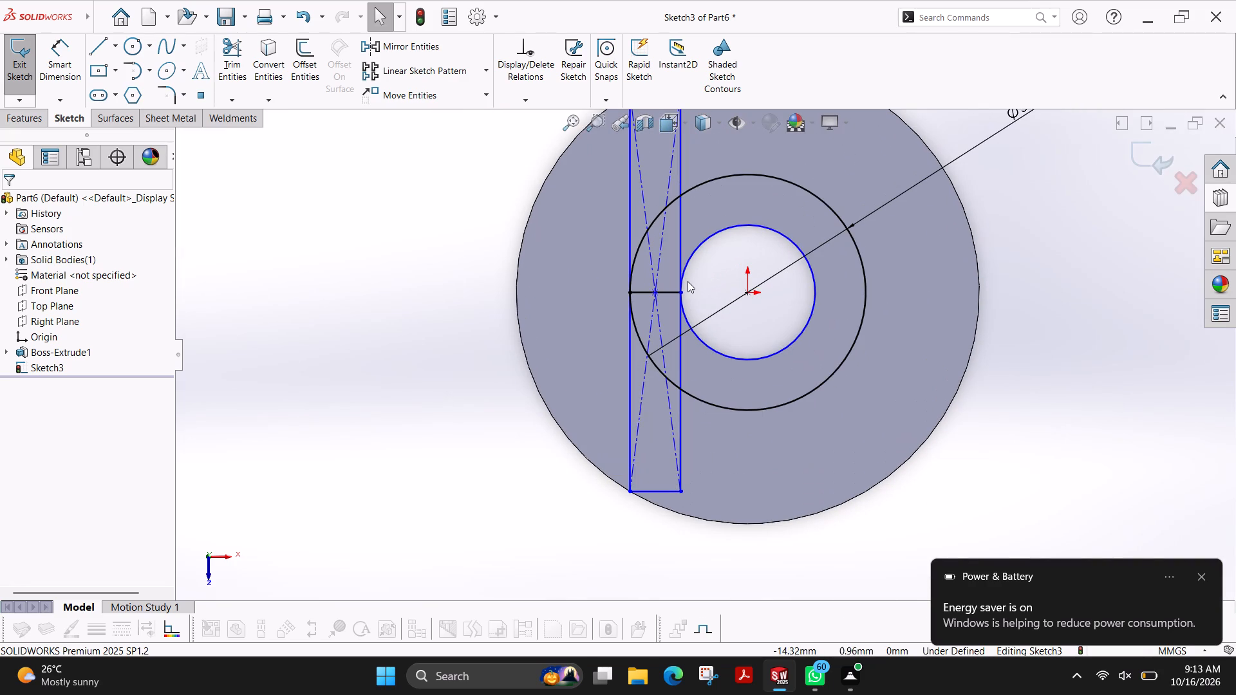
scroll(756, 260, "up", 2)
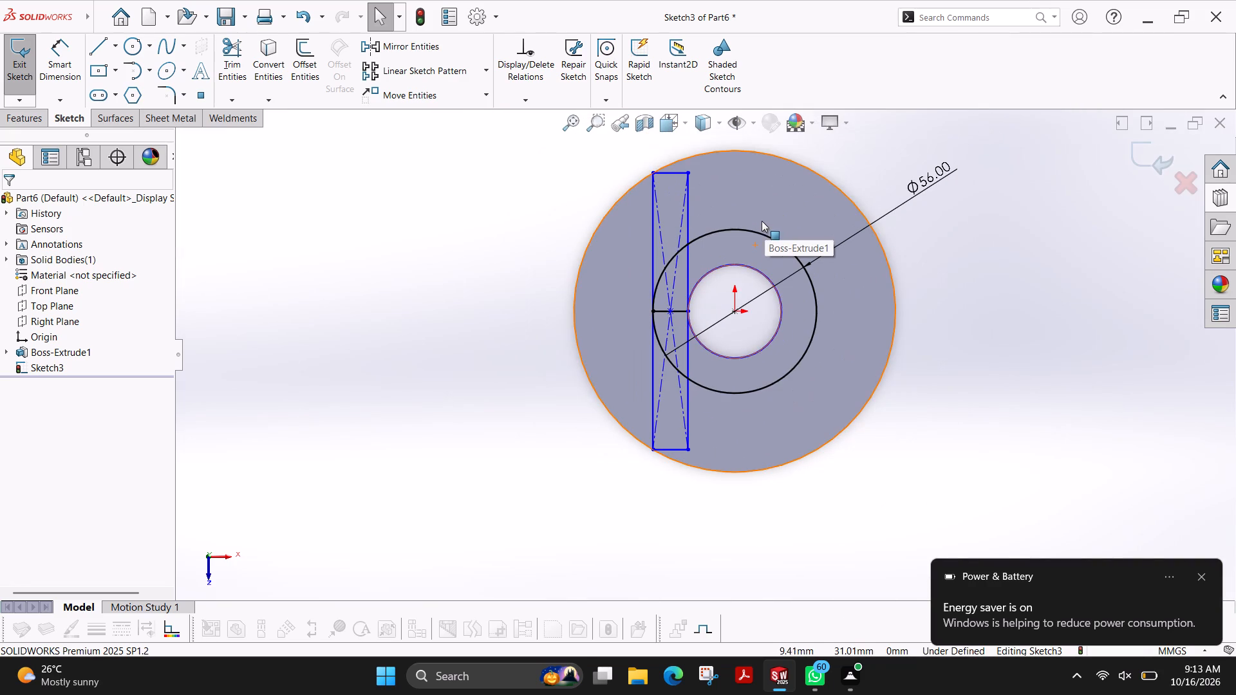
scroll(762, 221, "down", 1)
Sketch a vertical line from the origin in the negative Z direction, ending past the disc's outer edge.
left_click(95, 50)
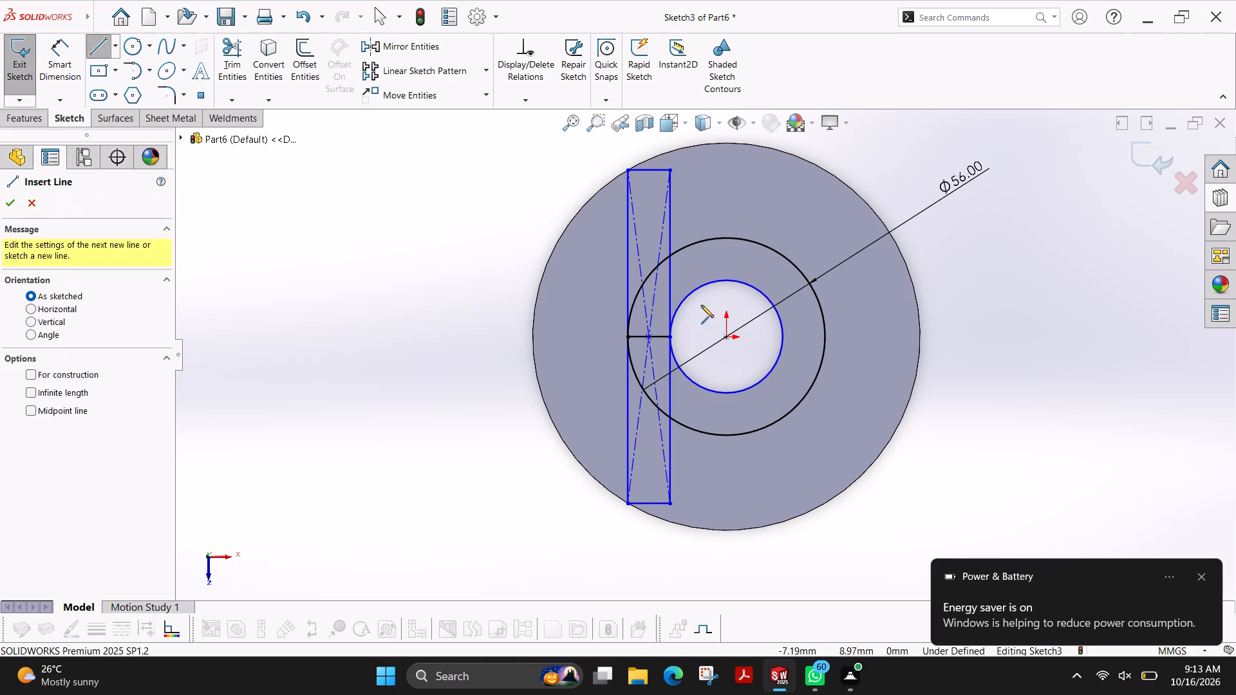
left_click(727, 340)
scroll(739, 213, "up", 2)
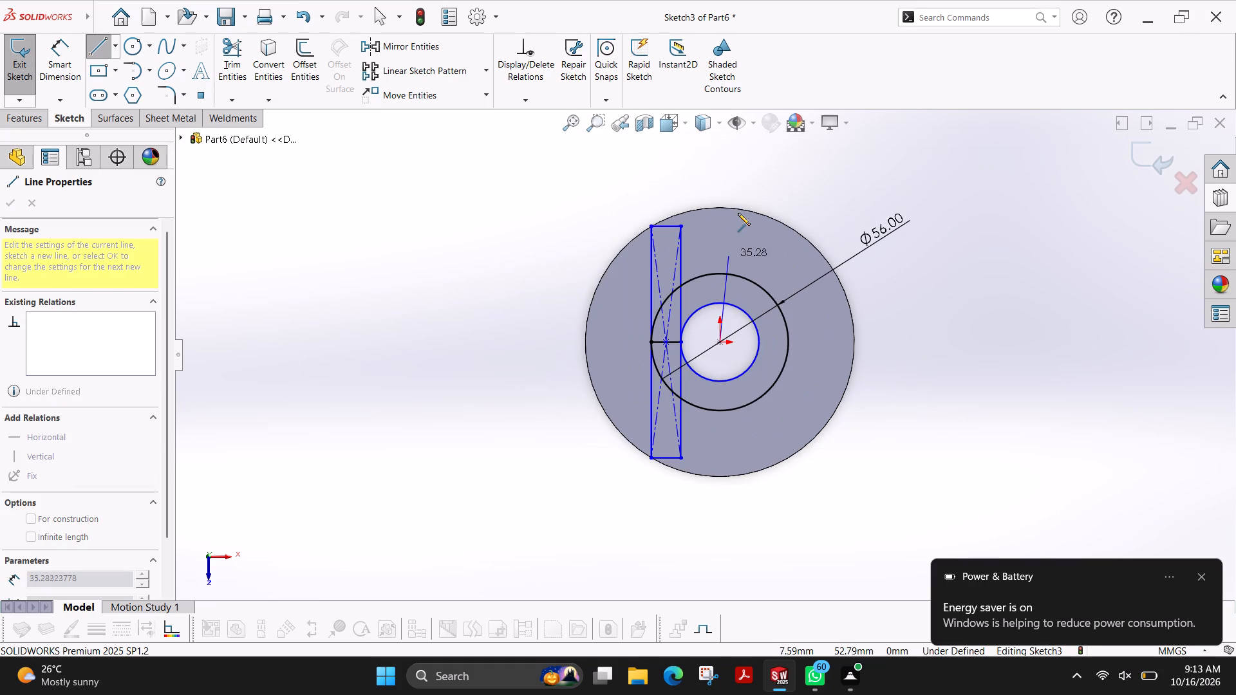
left_click(723, 183)
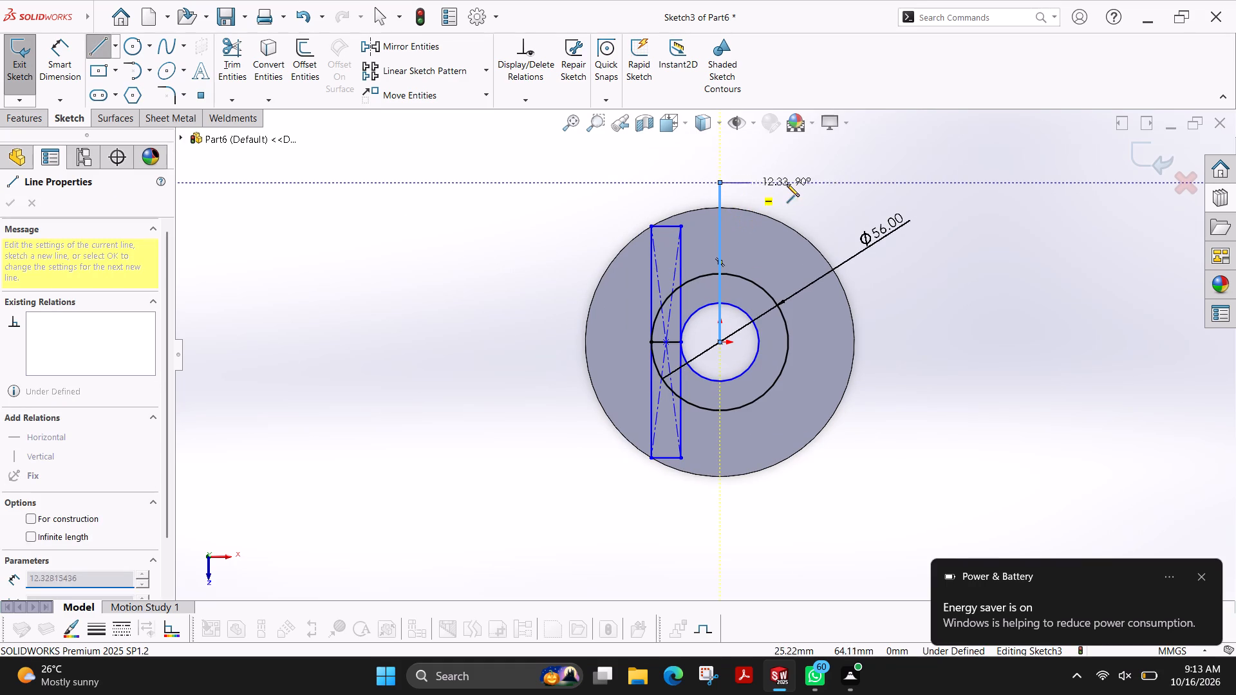
key("Escape")
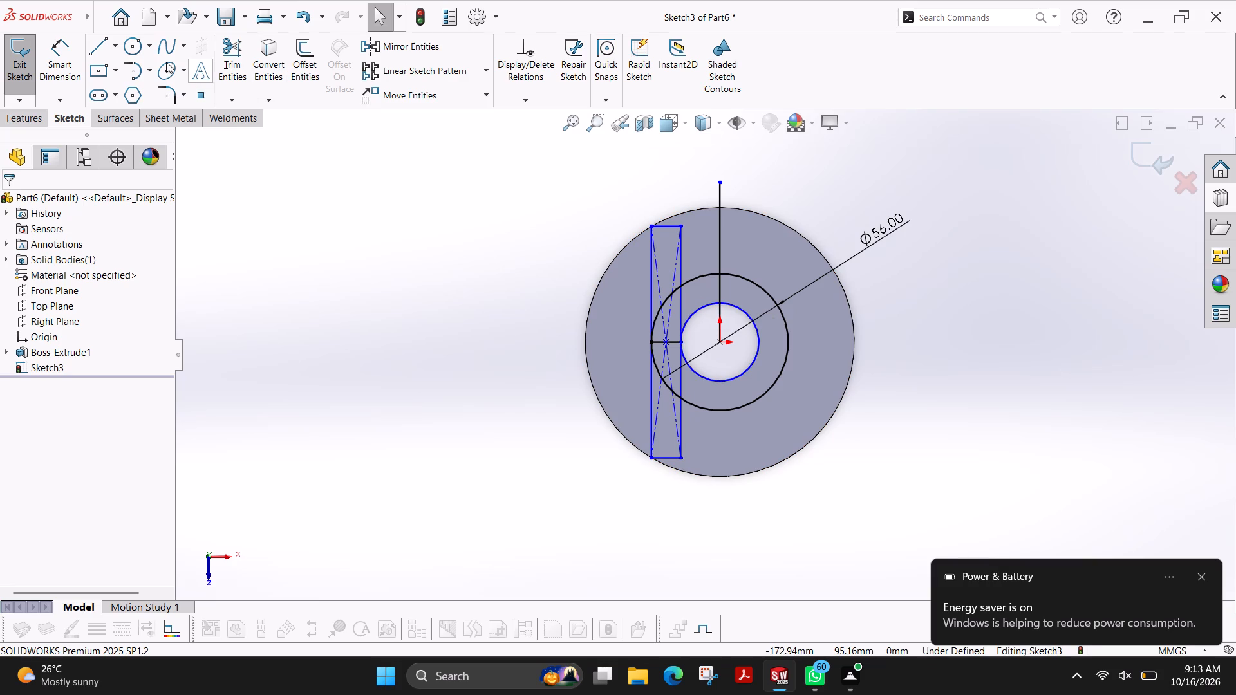
Power trim away both diagonal construction lines inside the tall rectangle.
left_click(231, 66)
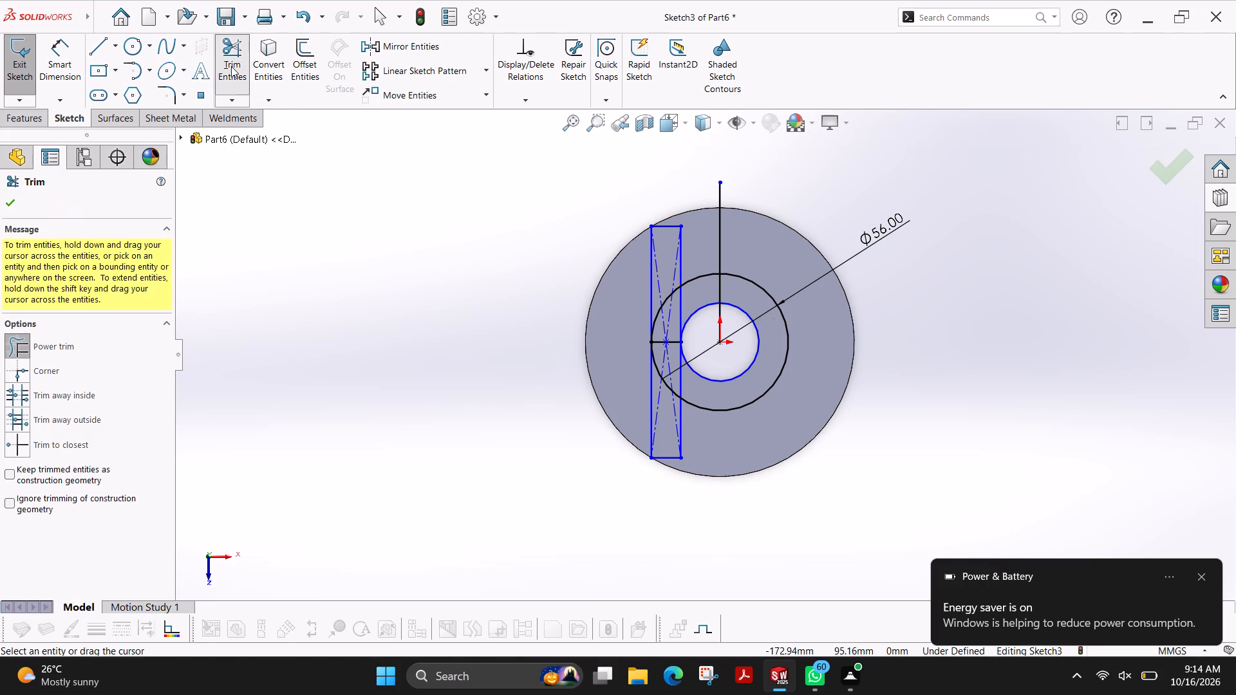
scroll(710, 277, "down", 2)
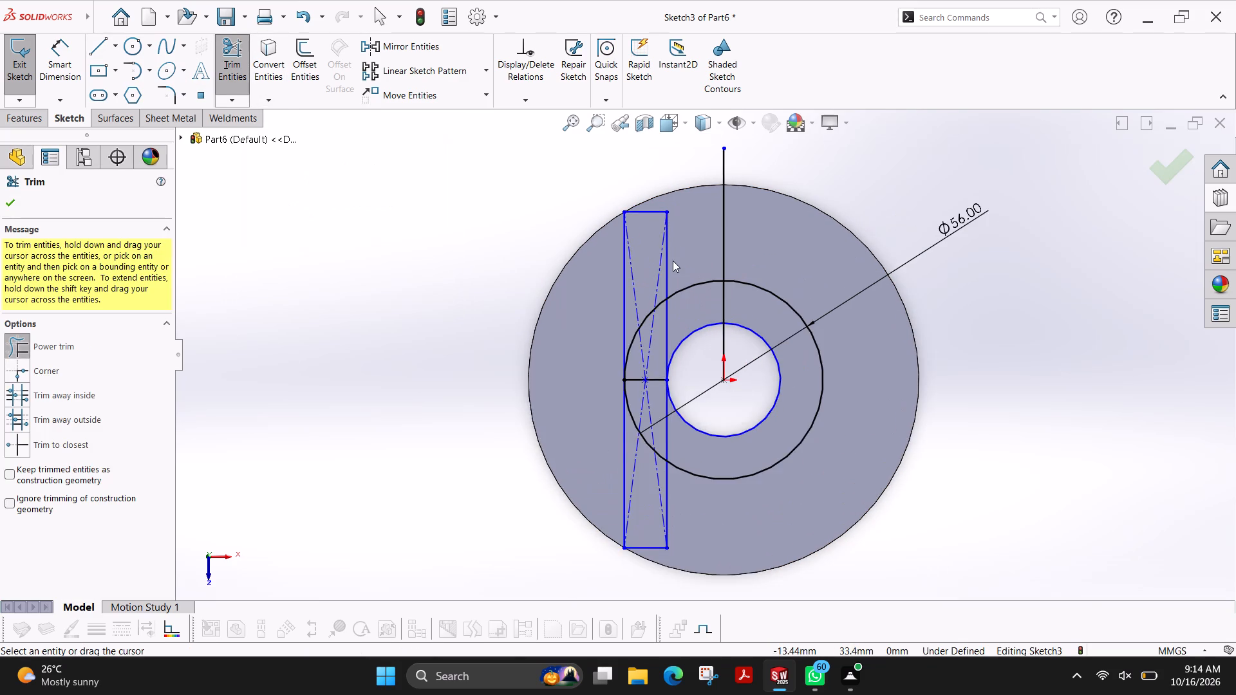
scroll(673, 261, "down", 4)
left_click_drag(590, 385, 646, 358)
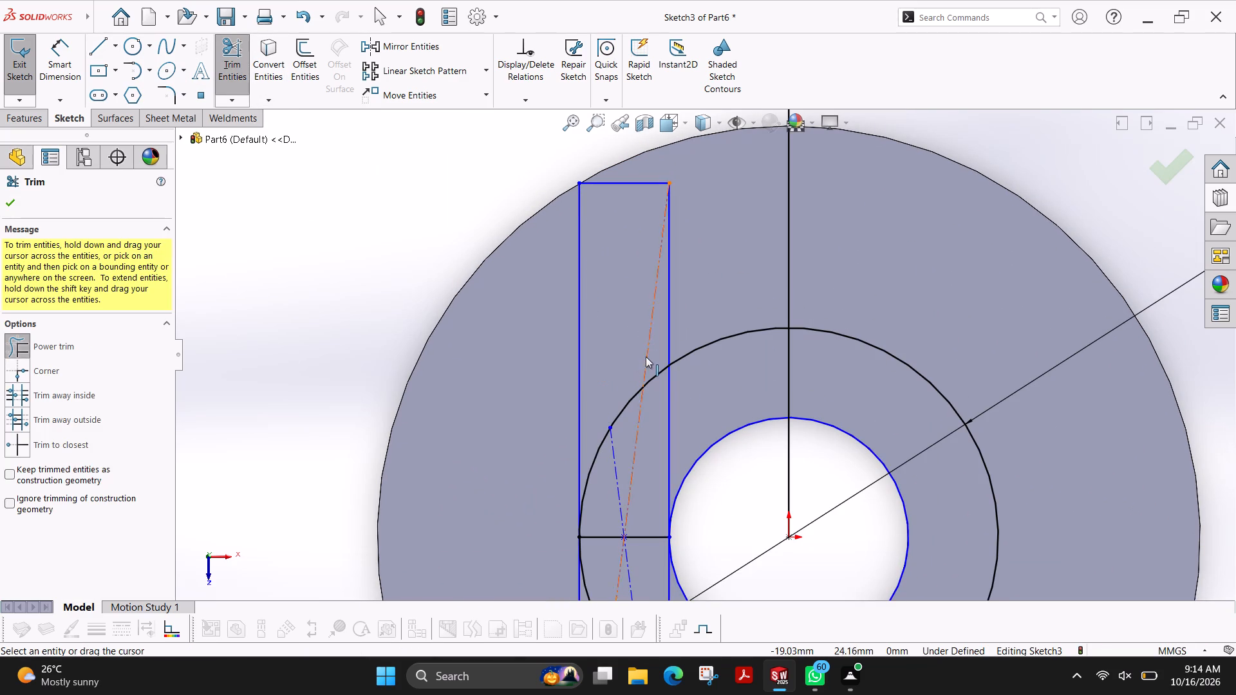
left_click_drag(651, 454, 601, 477)
left_click_drag(630, 342, 666, 356)
scroll(641, 466, "down", 1)
scroll(641, 467, "up", 3)
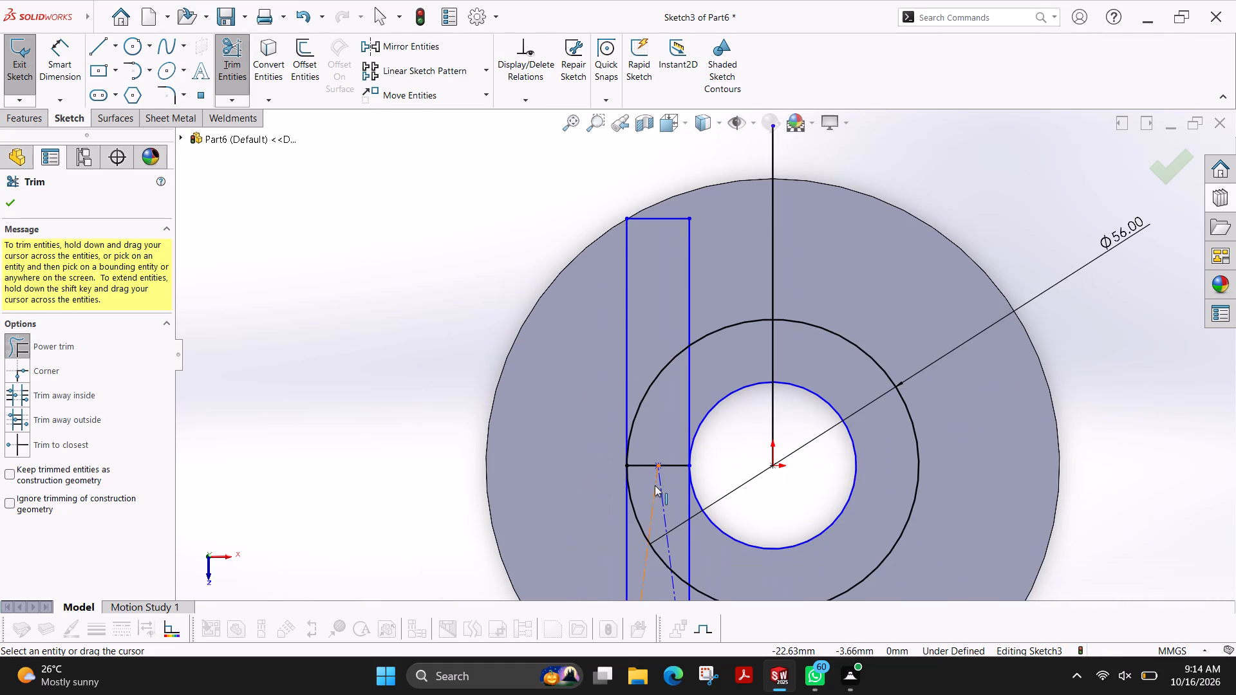
scroll(655, 486, "up", 1)
scroll(668, 470, "down", 1)
left_click_drag(679, 467, 655, 470)
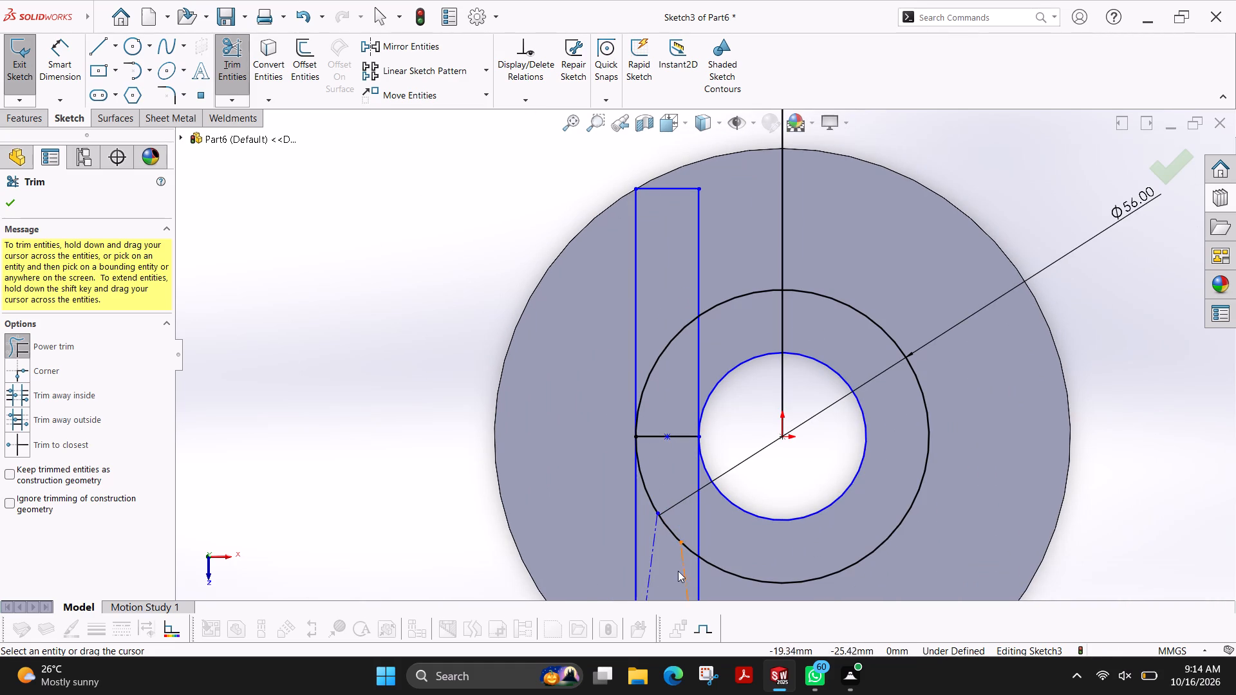
left_click_drag(642, 550, 687, 574)
Power trim away the short horizontal segment, the 56 mm circle and the 16 mm radius circle, leaving the rectangle and the vertical line.
scroll(673, 484, "up", 2)
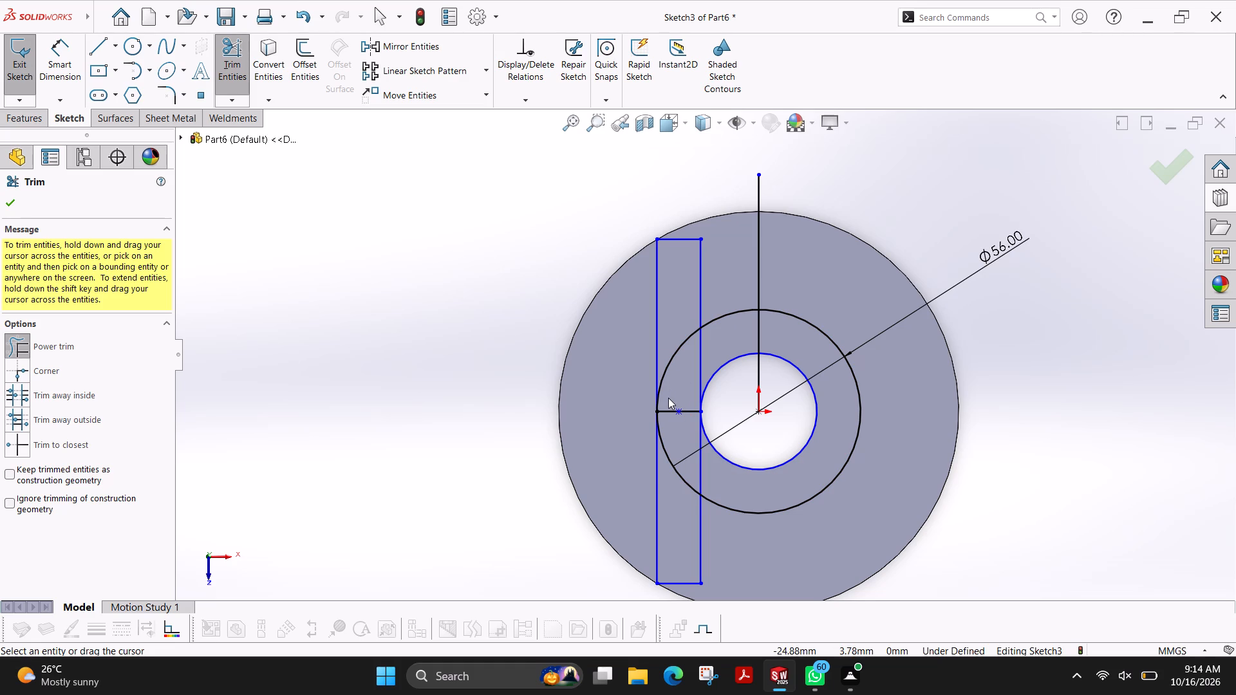
left_click_drag(666, 329, 672, 472)
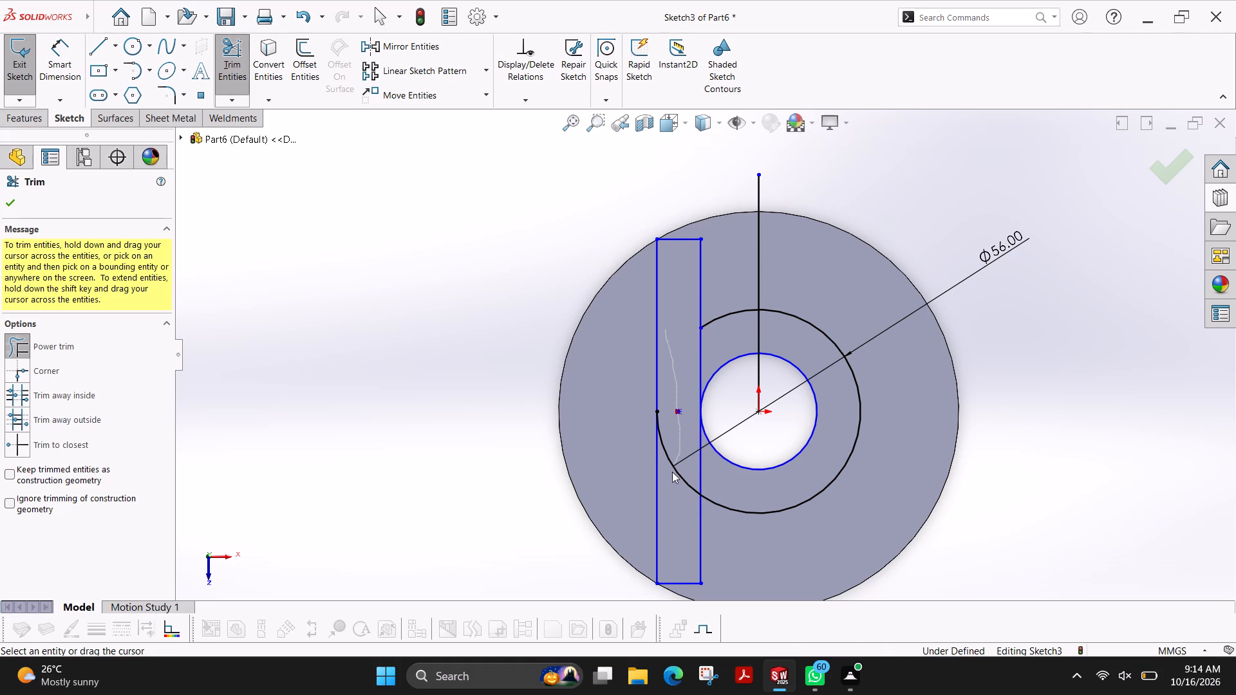
left_click_drag(672, 472, 669, 488)
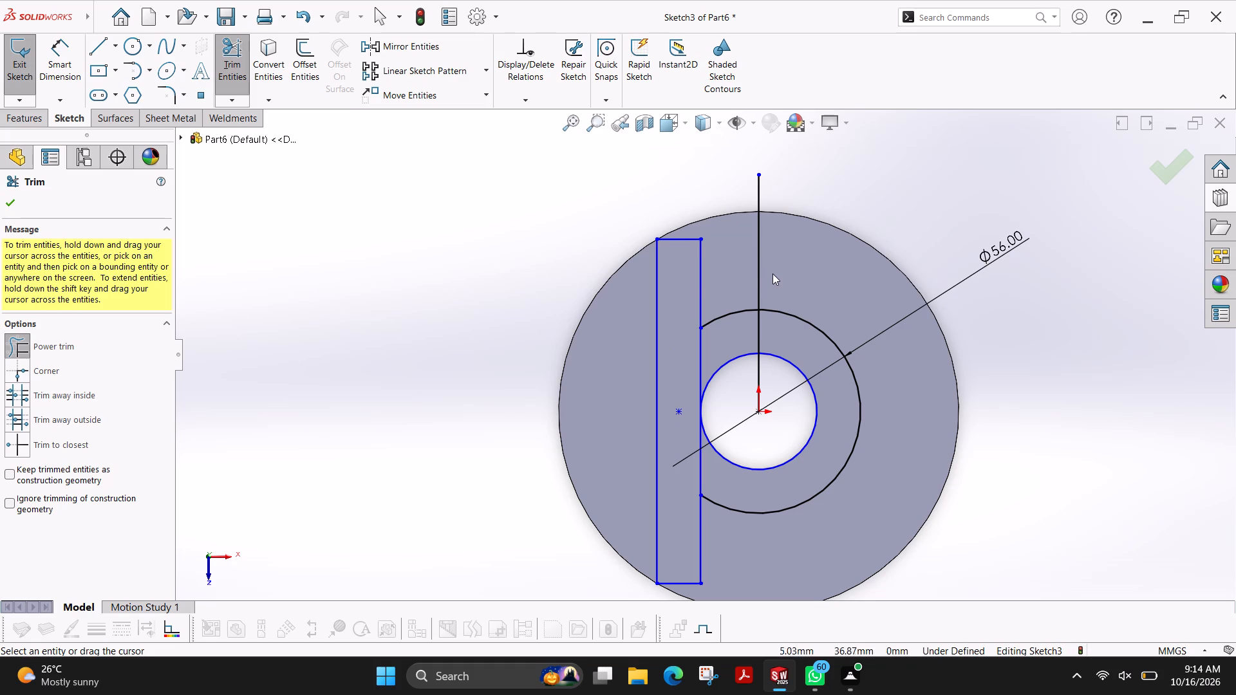
left_click_drag(731, 280, 742, 362)
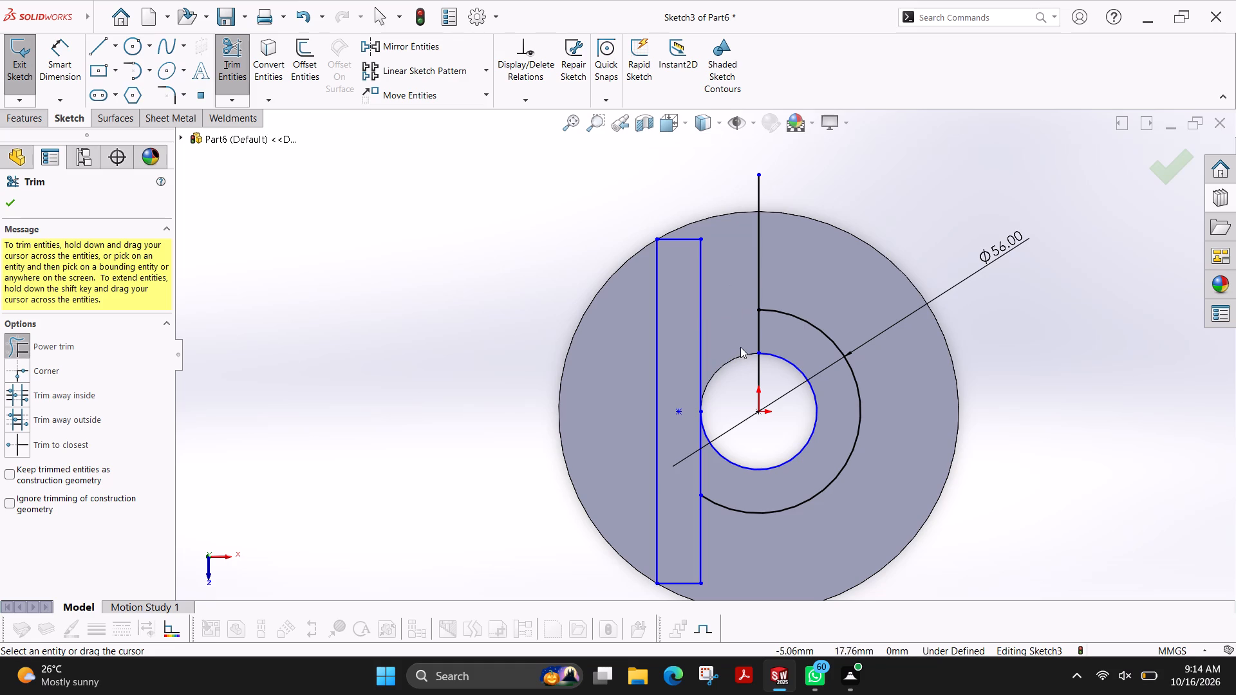
left_click_drag(802, 302, 800, 410)
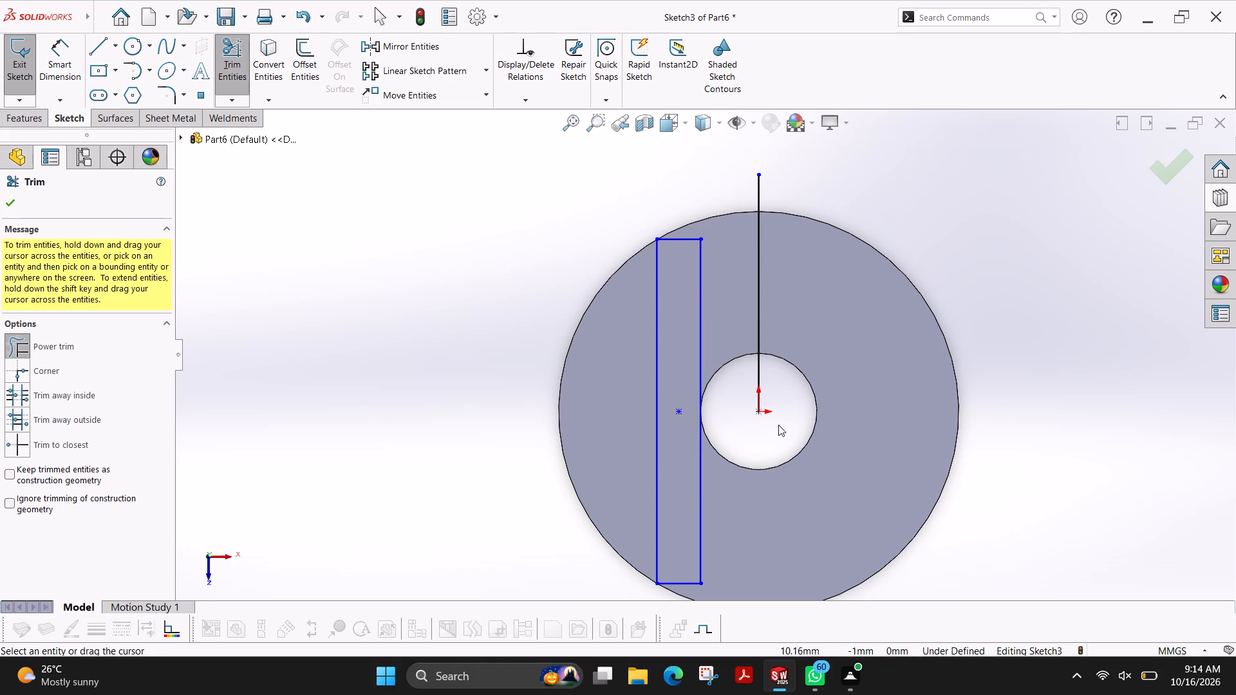
left_click(21, 206)
left_click(15, 206)
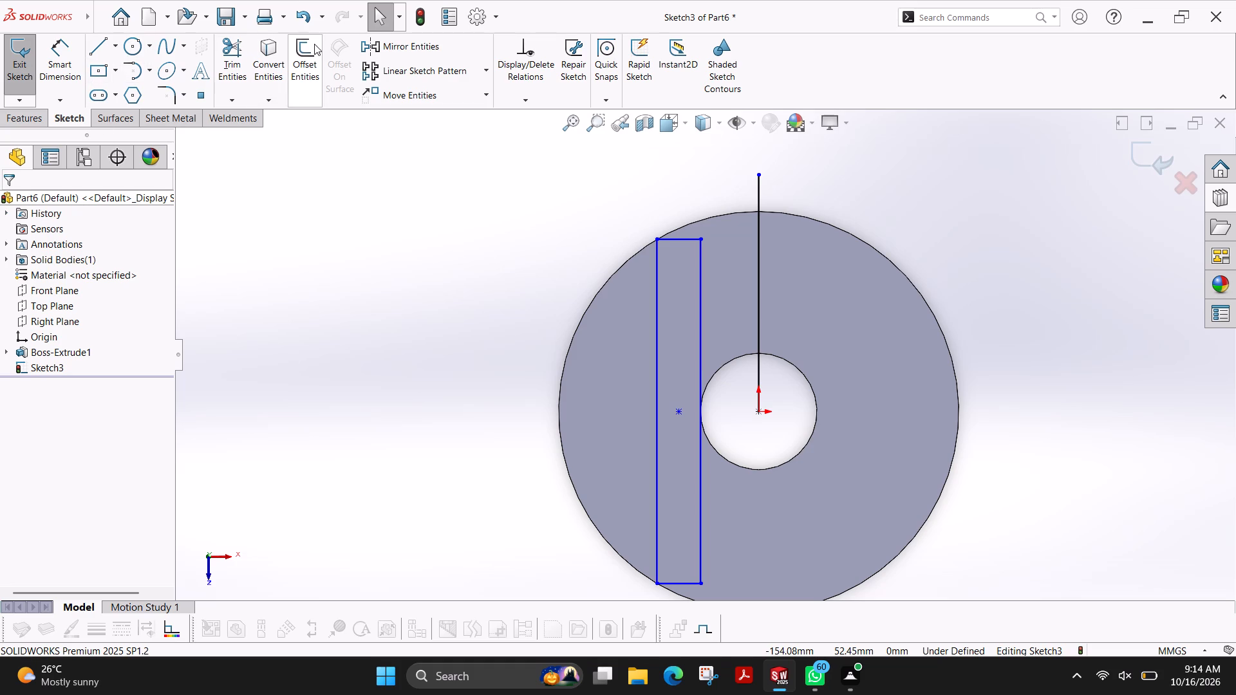
Mirror the tall narrow rectangle and its centre point about the vertical line, keeping the original as a copy.
left_click(393, 50)
left_click_drag(613, 190, 730, 441)
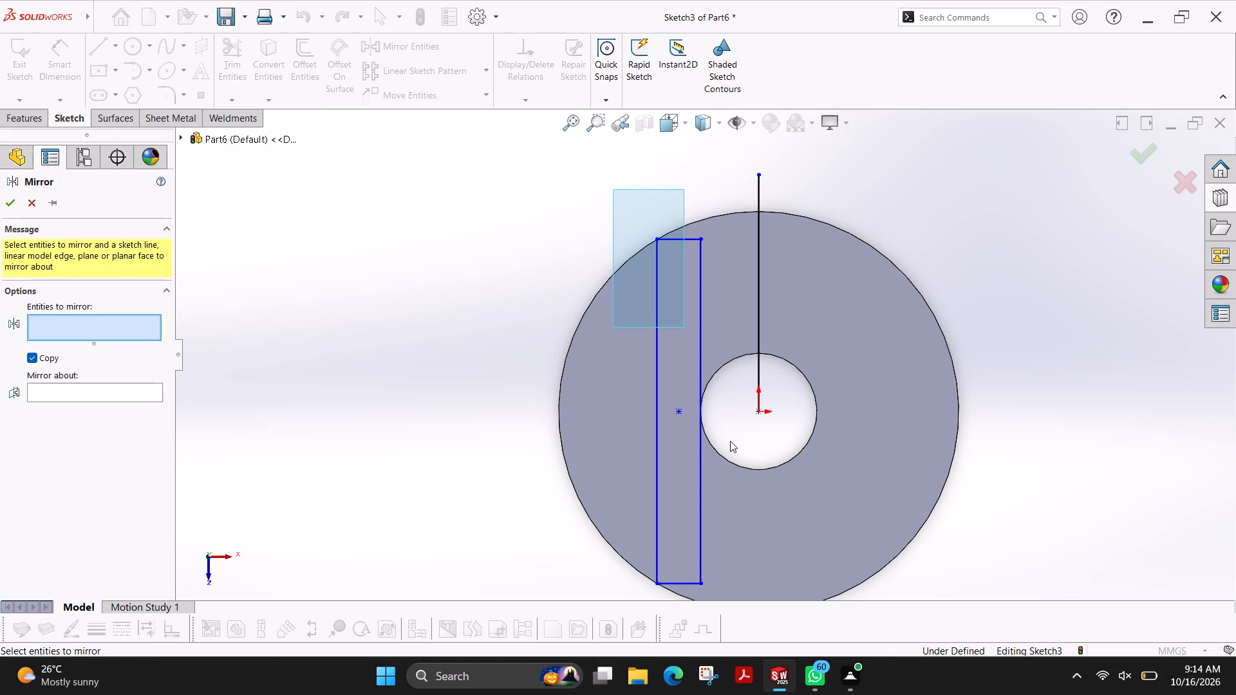
left_click_drag(730, 441, 733, 614)
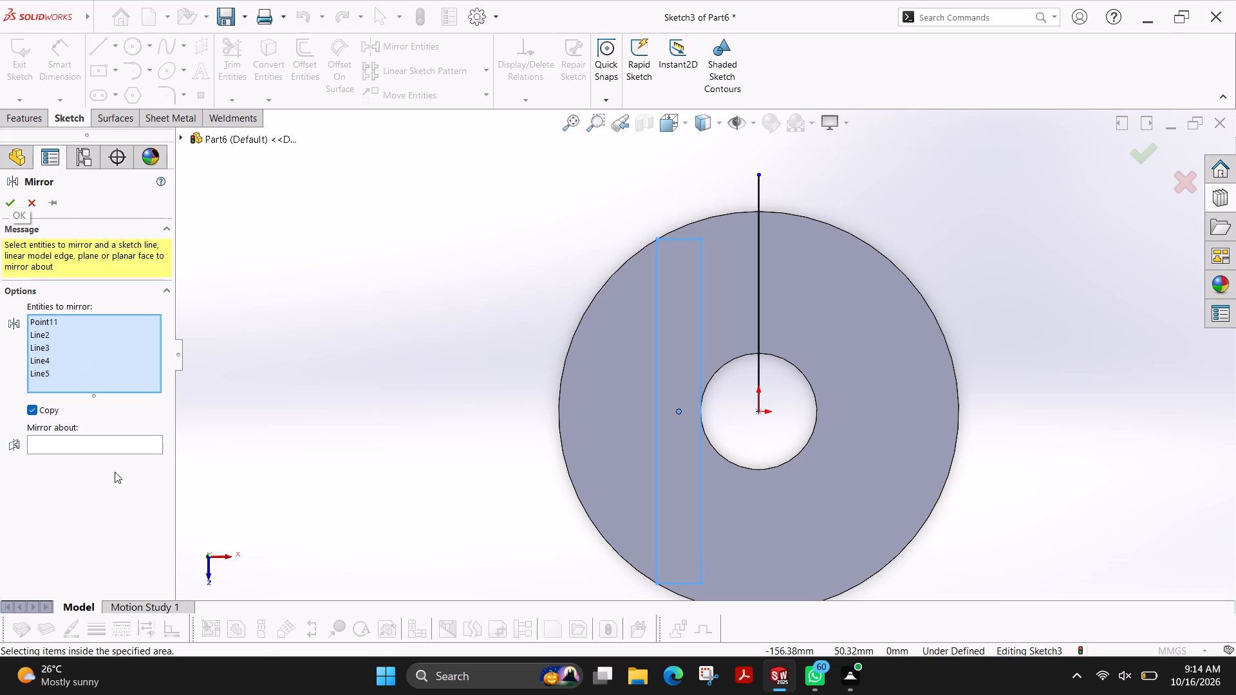
left_click(116, 443)
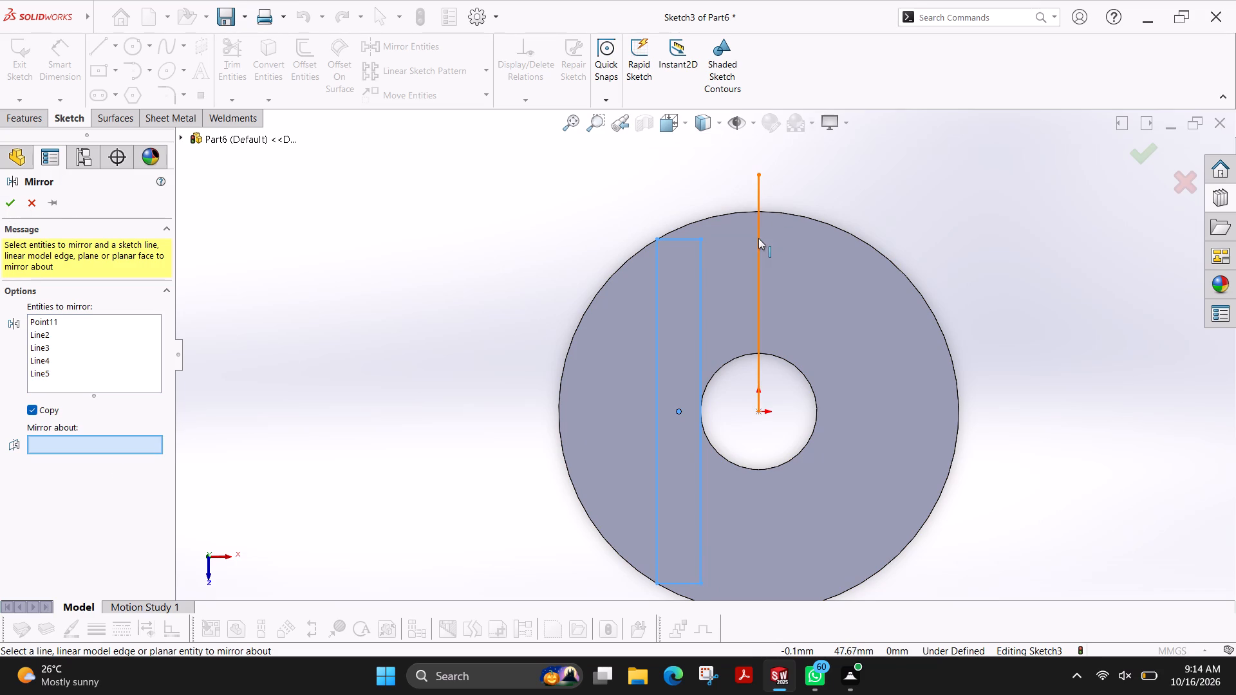
left_click(758, 239)
left_click(9, 207)
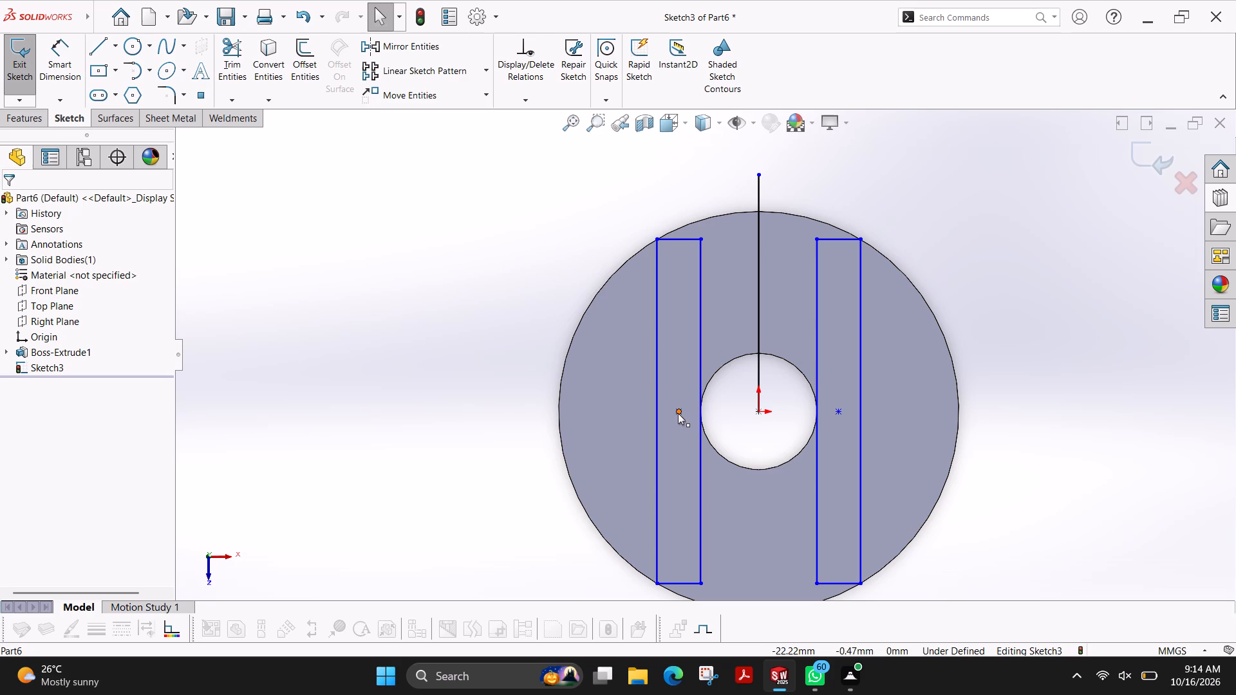
Delete the vertical mirror line from the rectangles' sketch, keeping both rectangles.
left_click(15, 69)
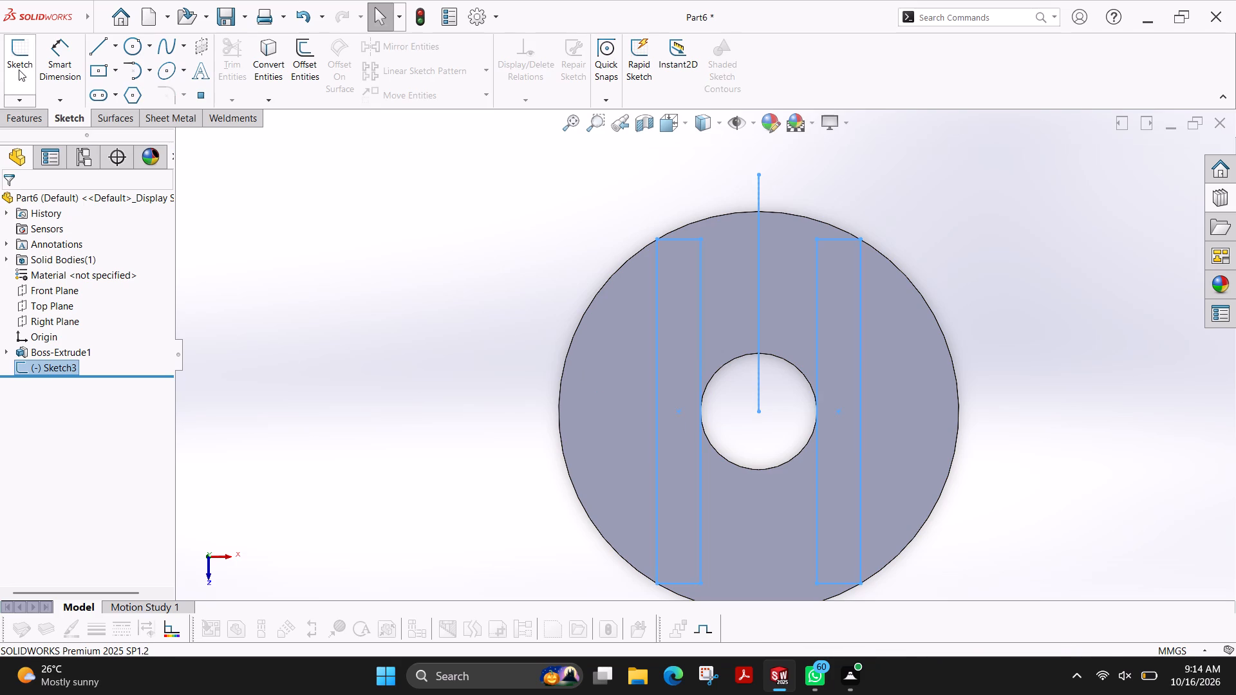
scroll(850, 323, "up", 2)
scroll(842, 326, "down", 1)
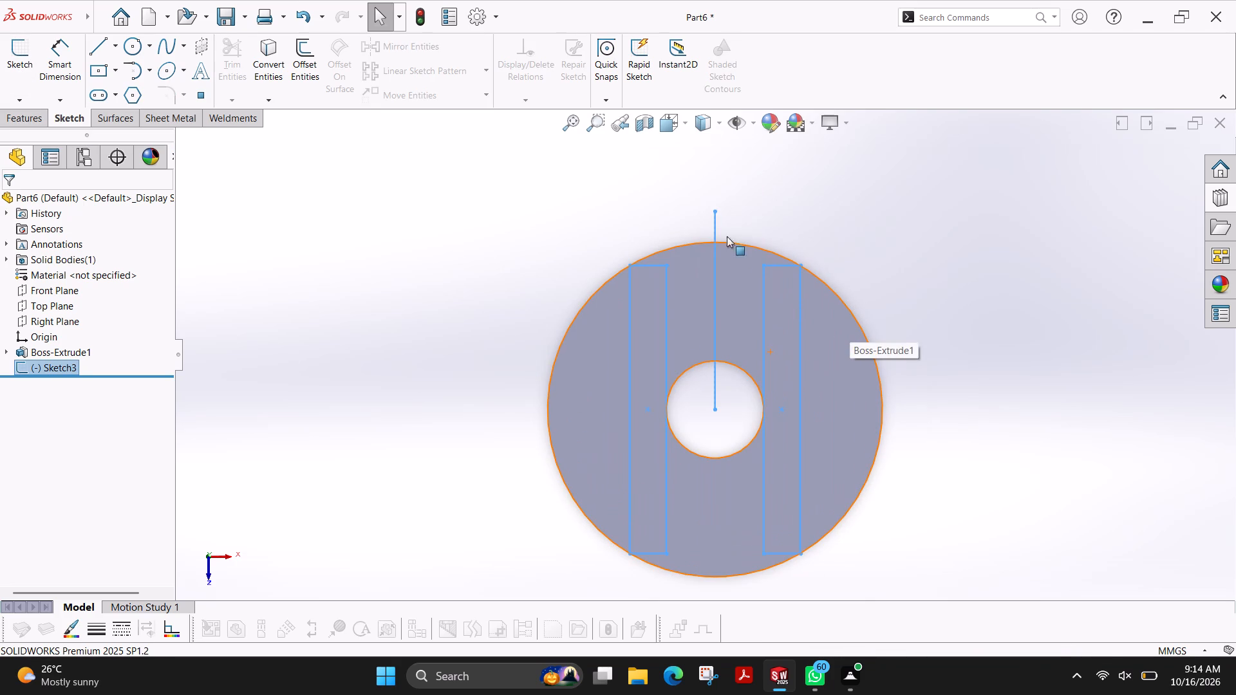
left_click(713, 219)
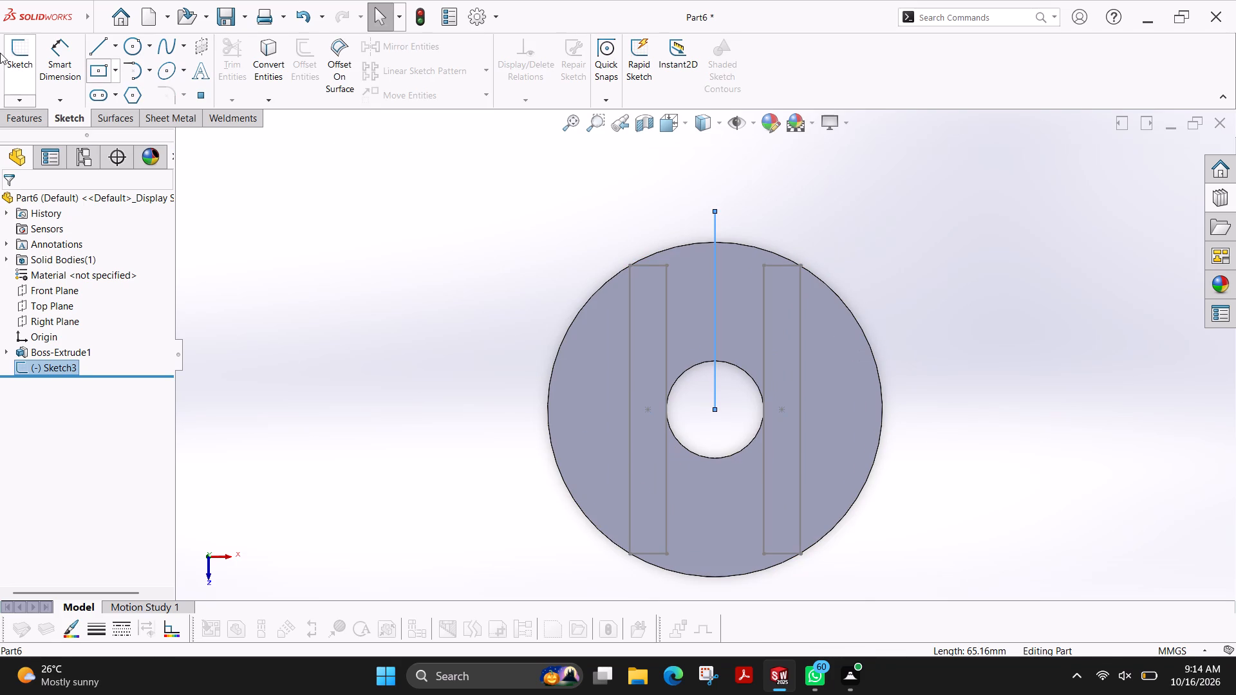
left_click(17, 47)
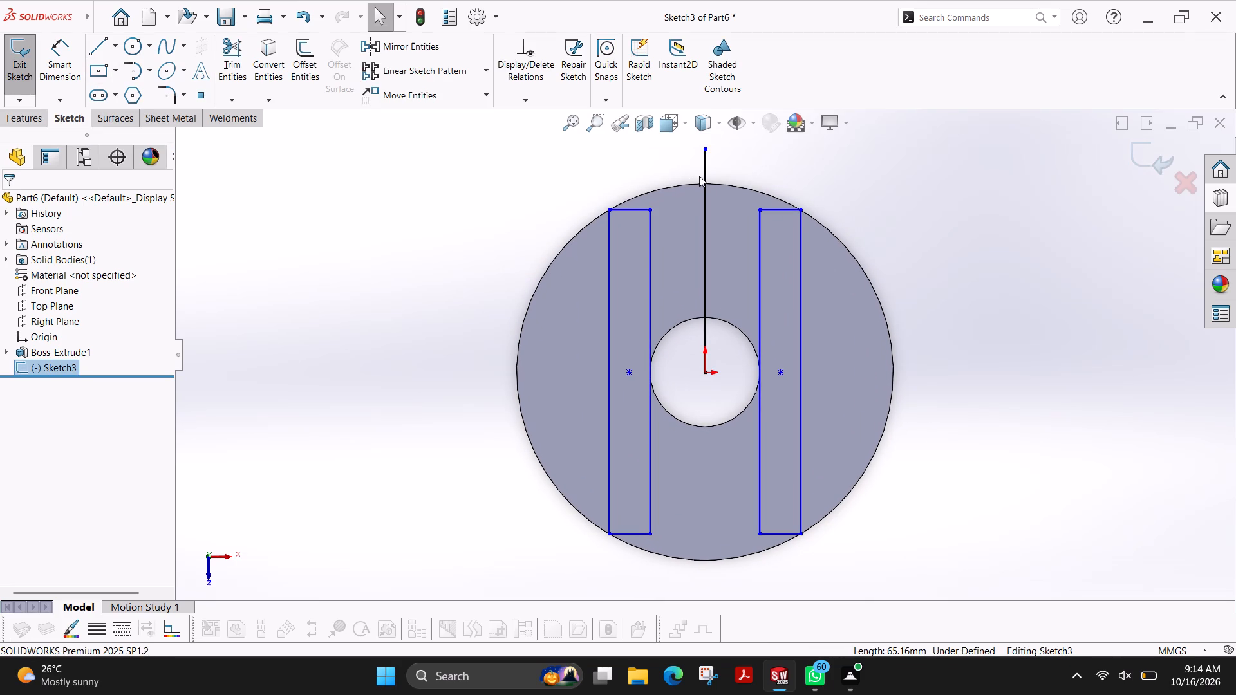
left_click(707, 174)
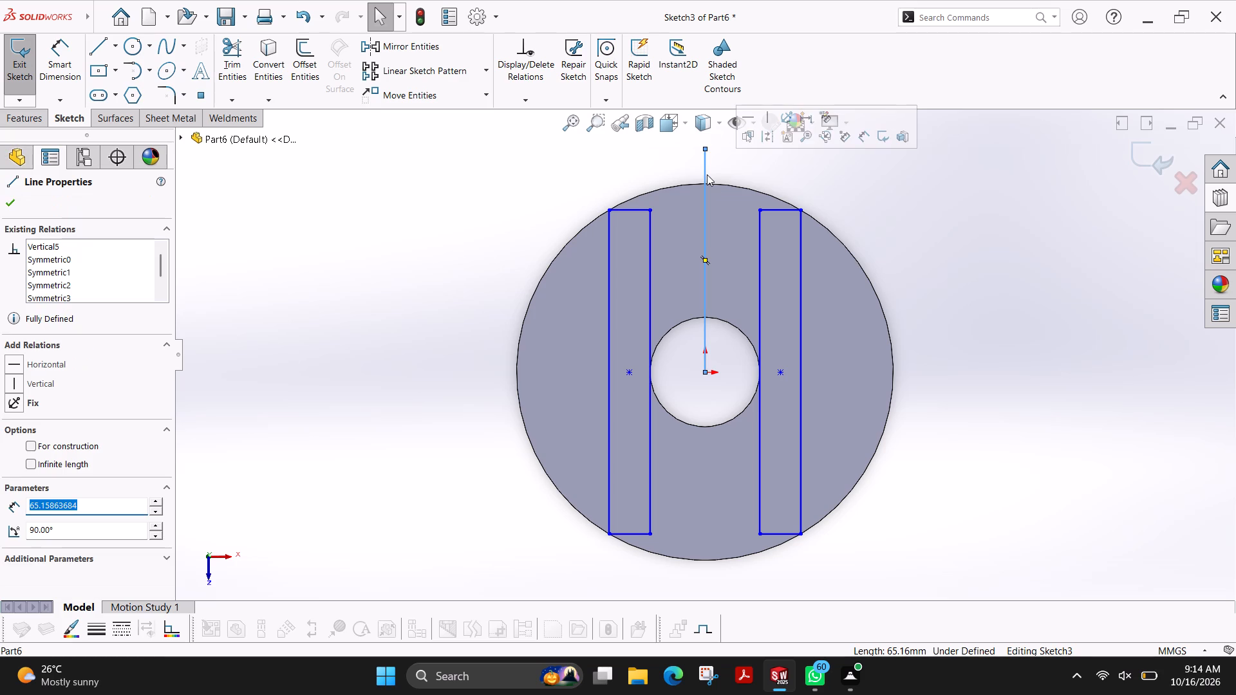
key("Delete")
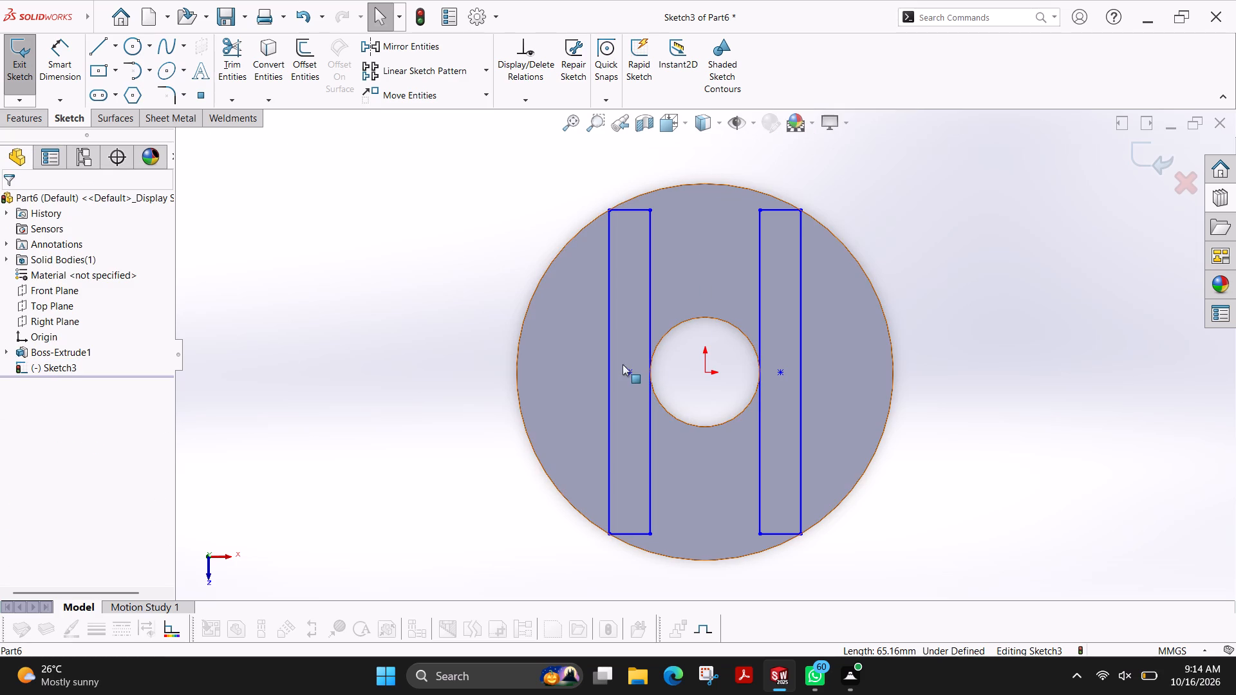
Delete the leftover centre points inside both rectangles.
left_click_drag(623, 360, 638, 385)
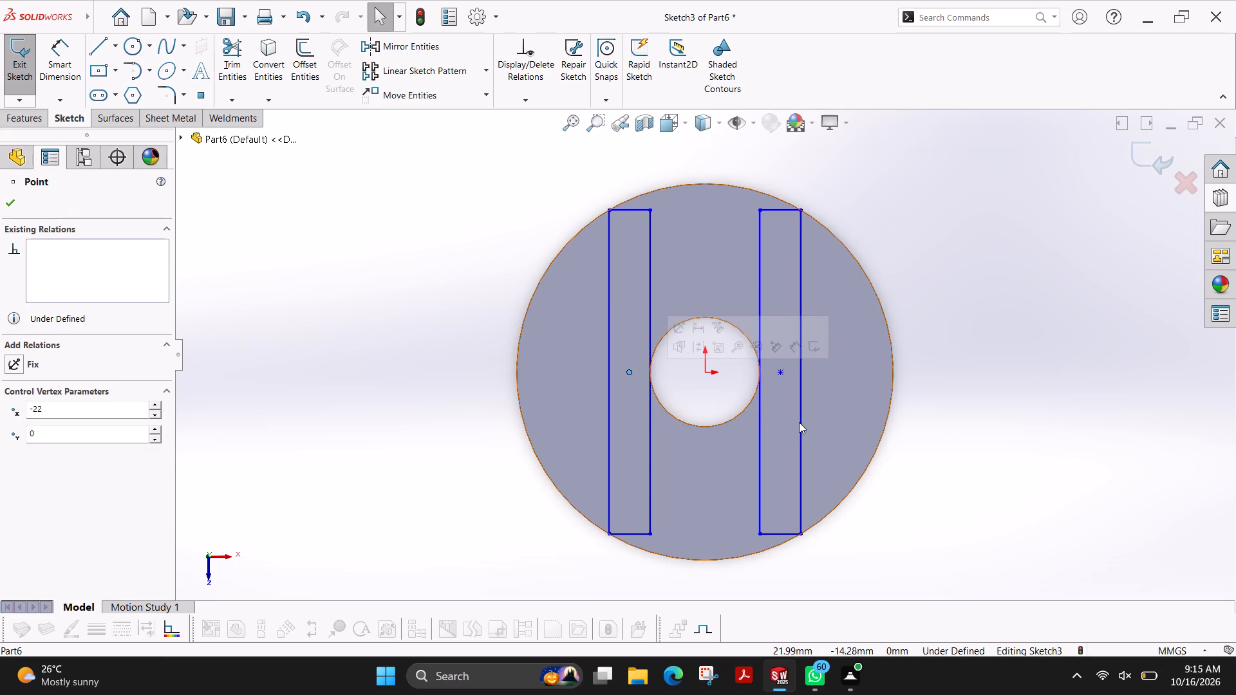
key("Delete")
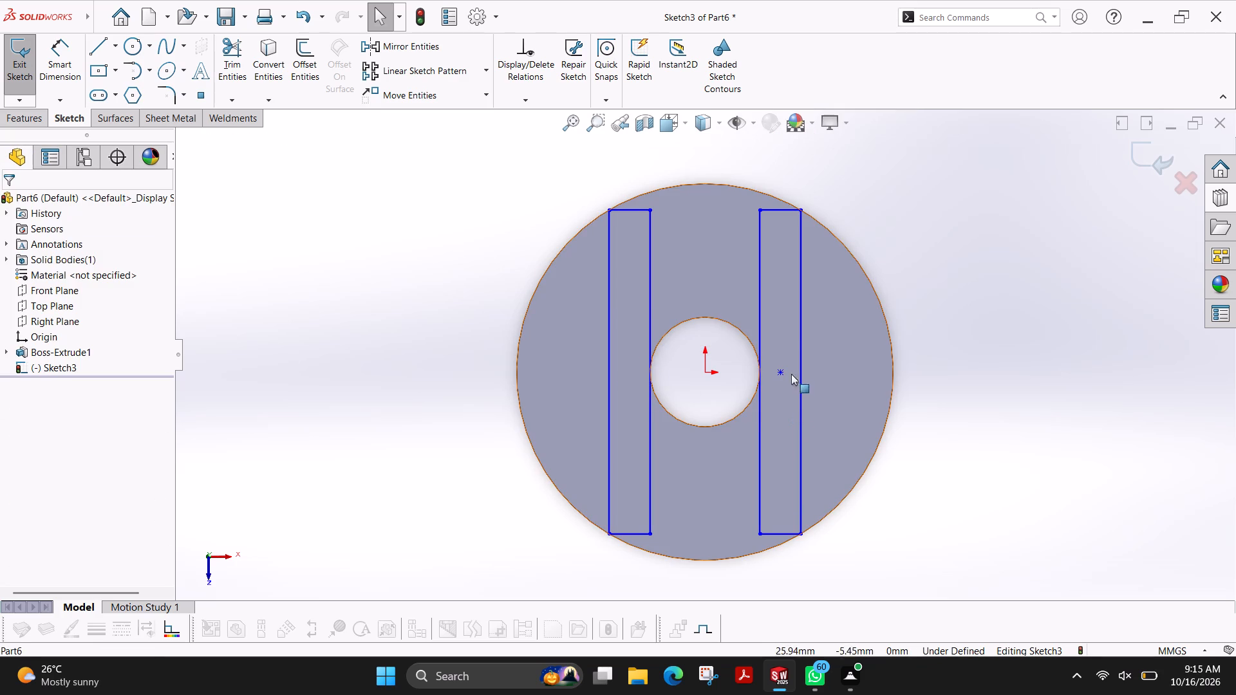
left_click_drag(774, 355, 790, 387)
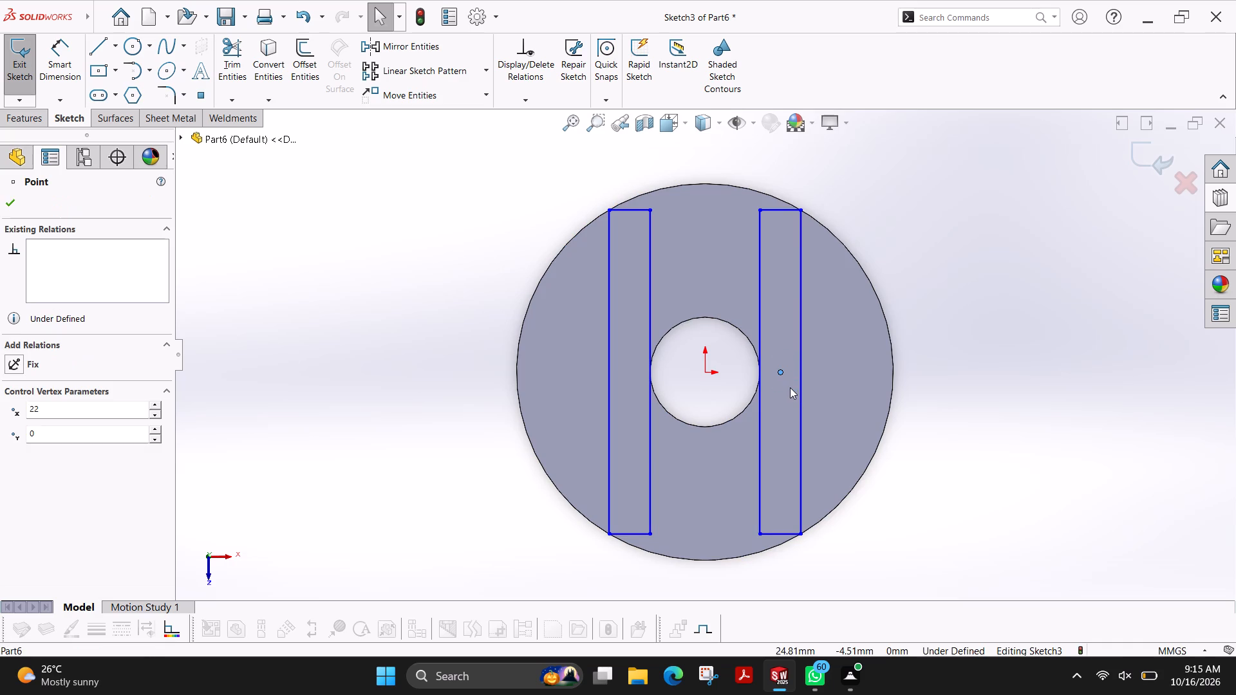
key("Delete")
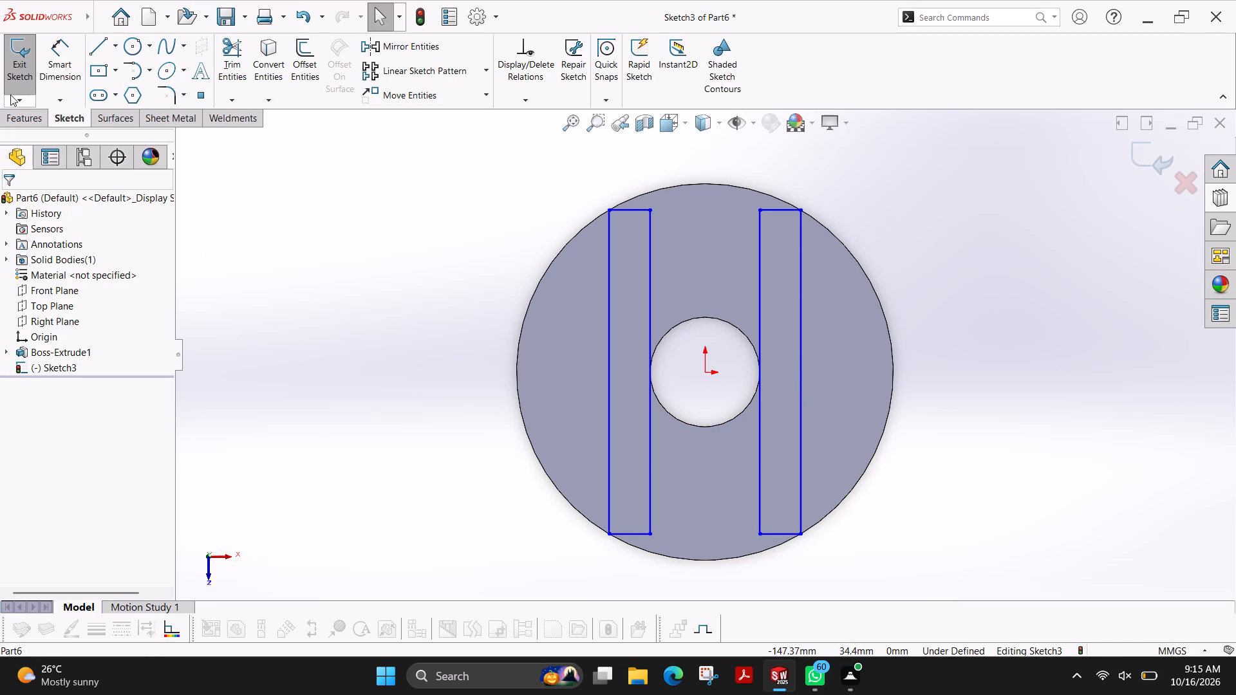
Extrude both rectangles as a blind boss 20 mm outward from the disc face, merged with the disc.
left_click(29, 131)
left_click(29, 115)
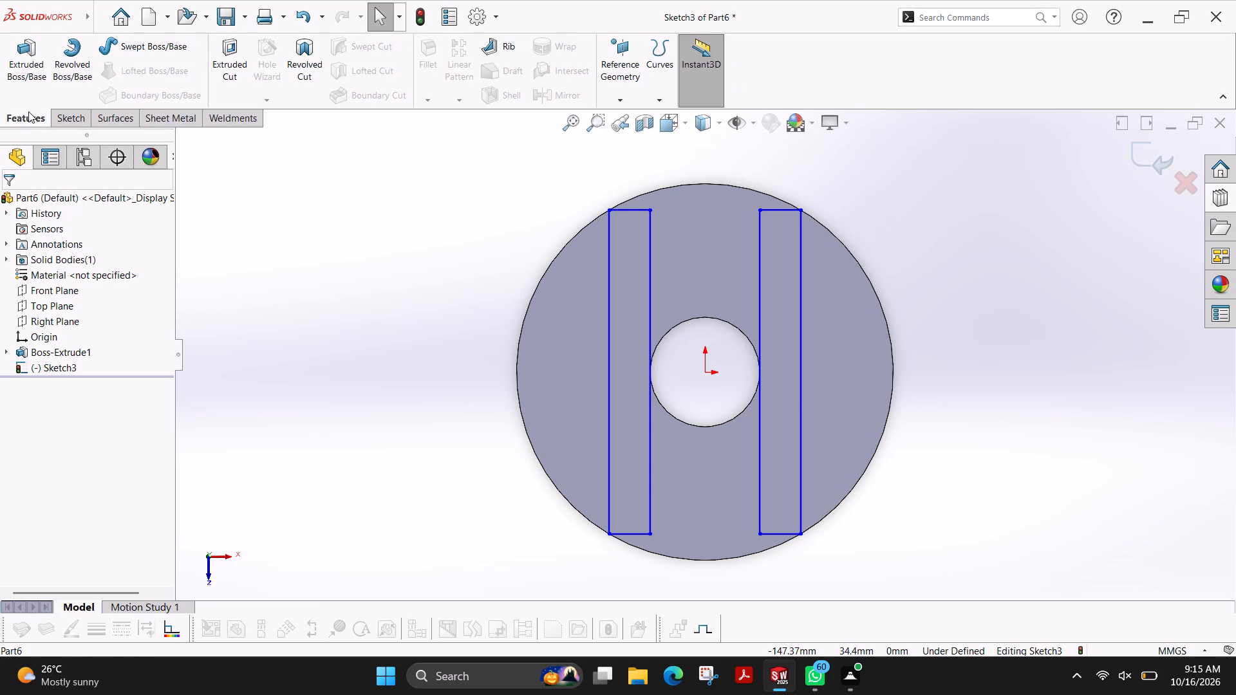
left_click(24, 73)
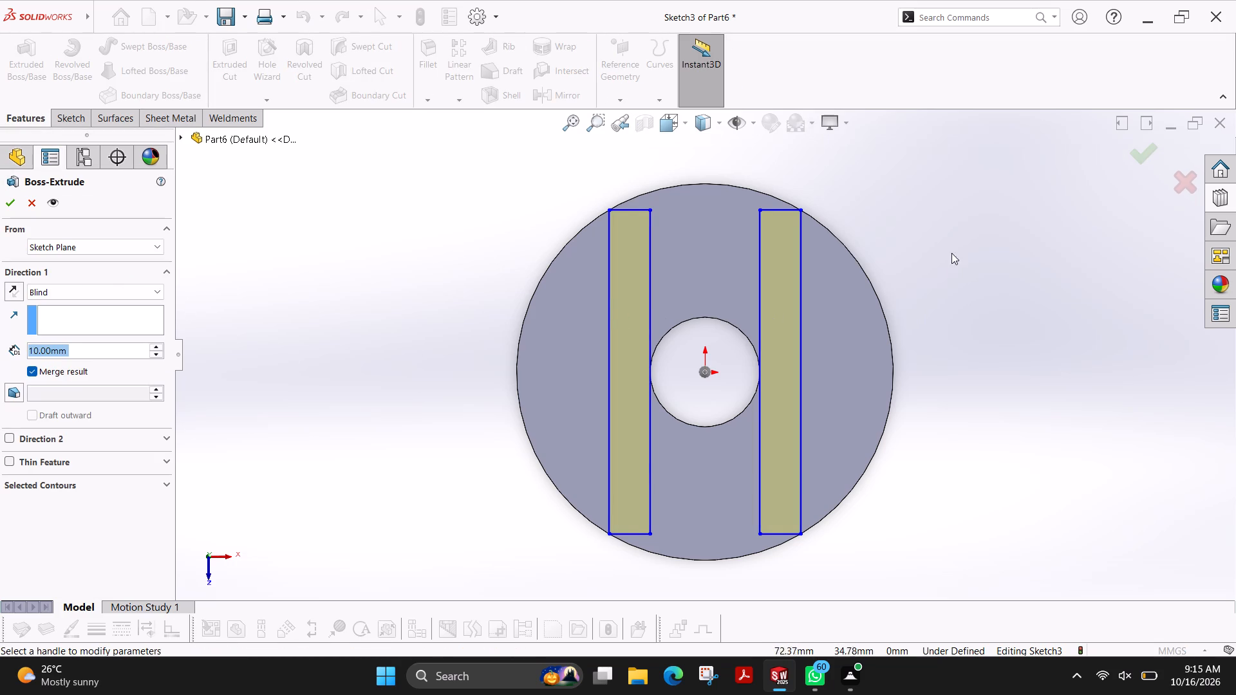
middle_click_drag(951, 253, 865, 329, "ctrl+shift")
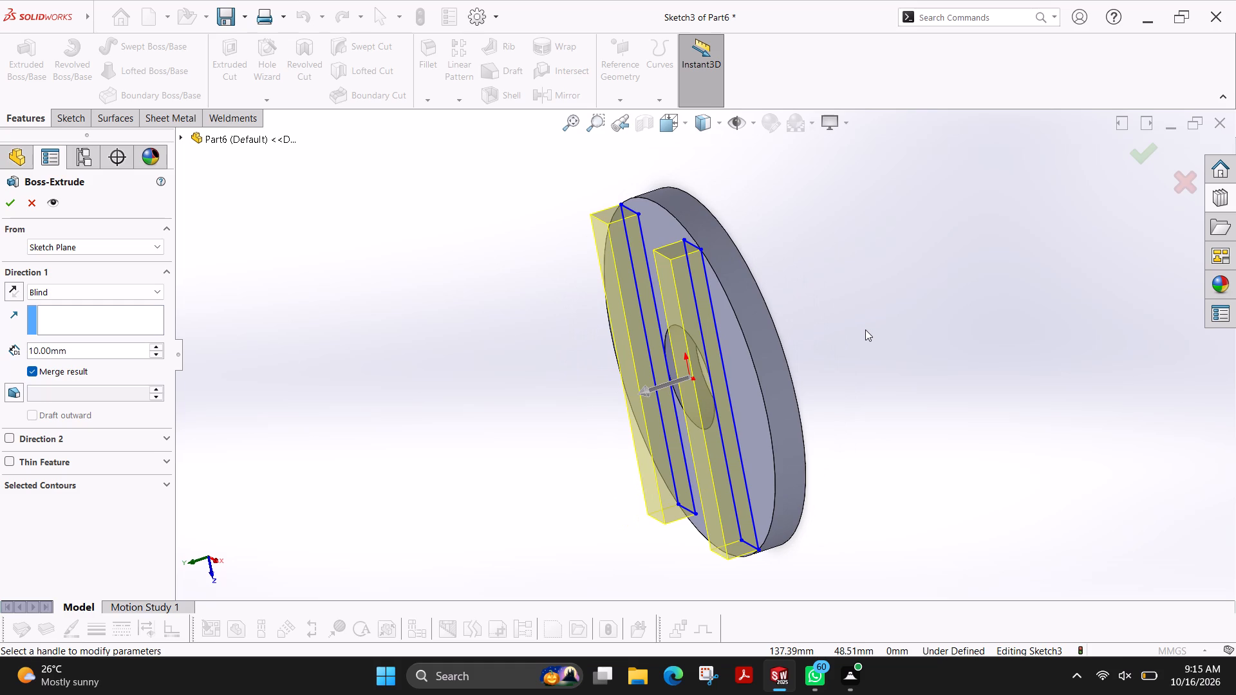
left_click(152, 346)
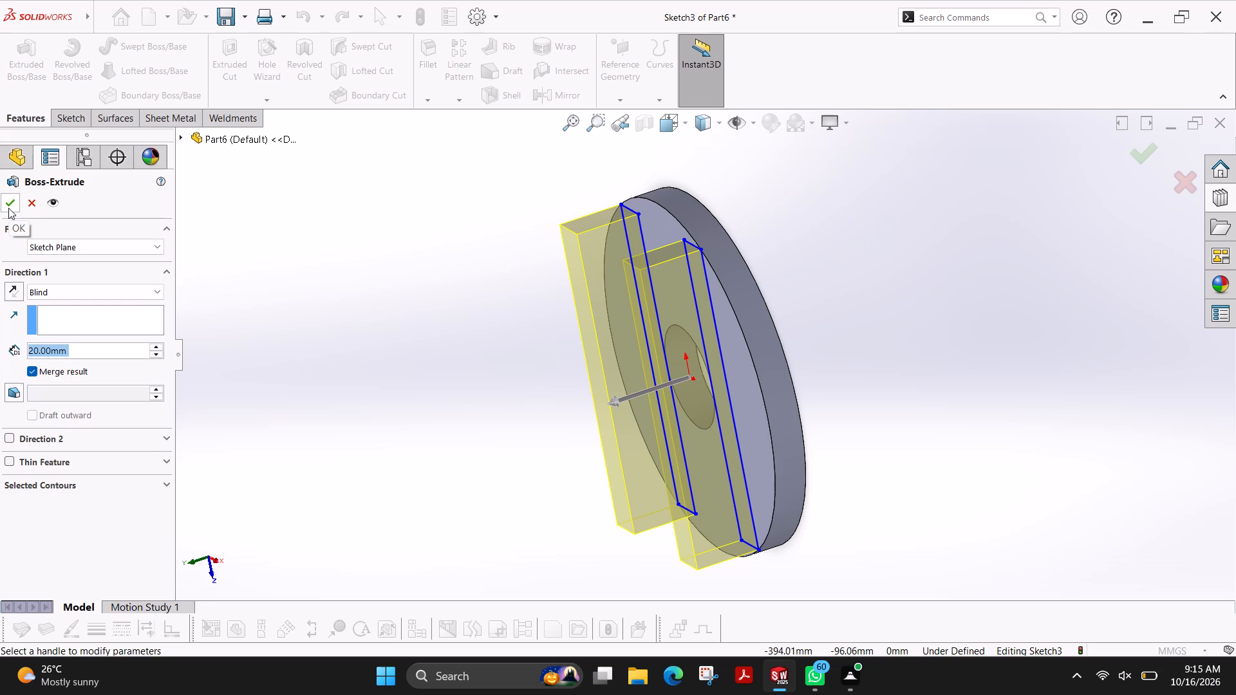
left_click(8, 208)
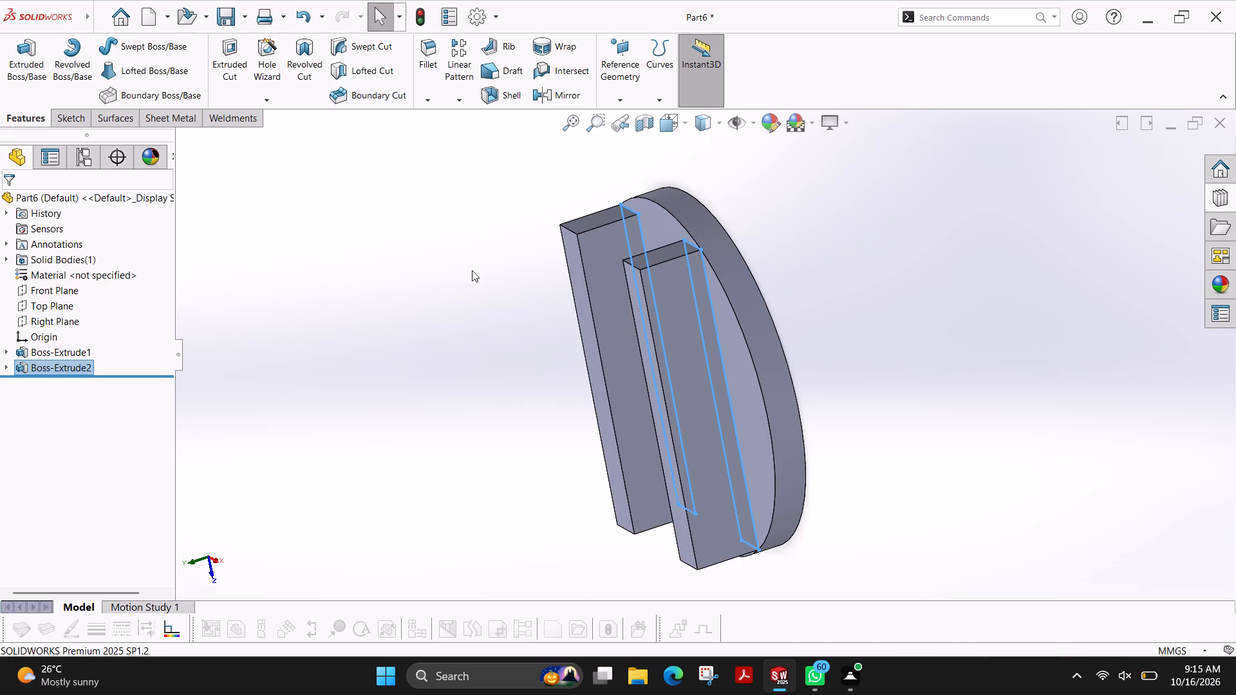
Start a new sketch on the disc's flat underside, opposite the two bars.
left_click(683, 131)
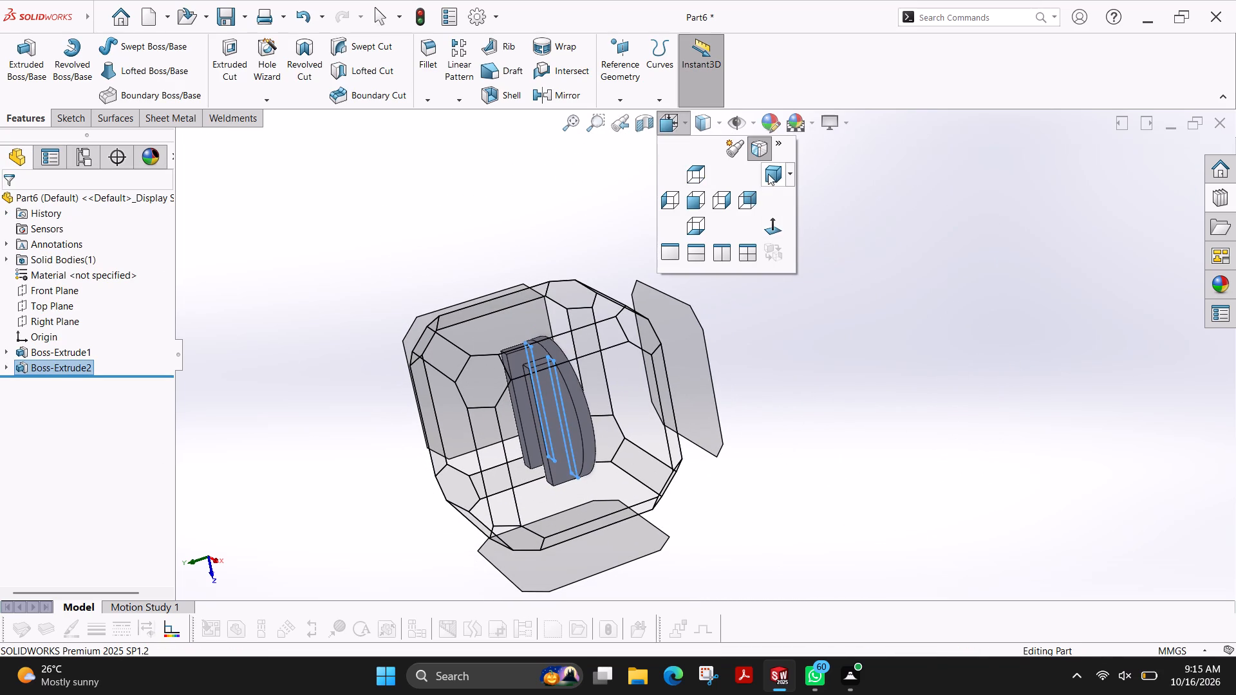
left_click(771, 174)
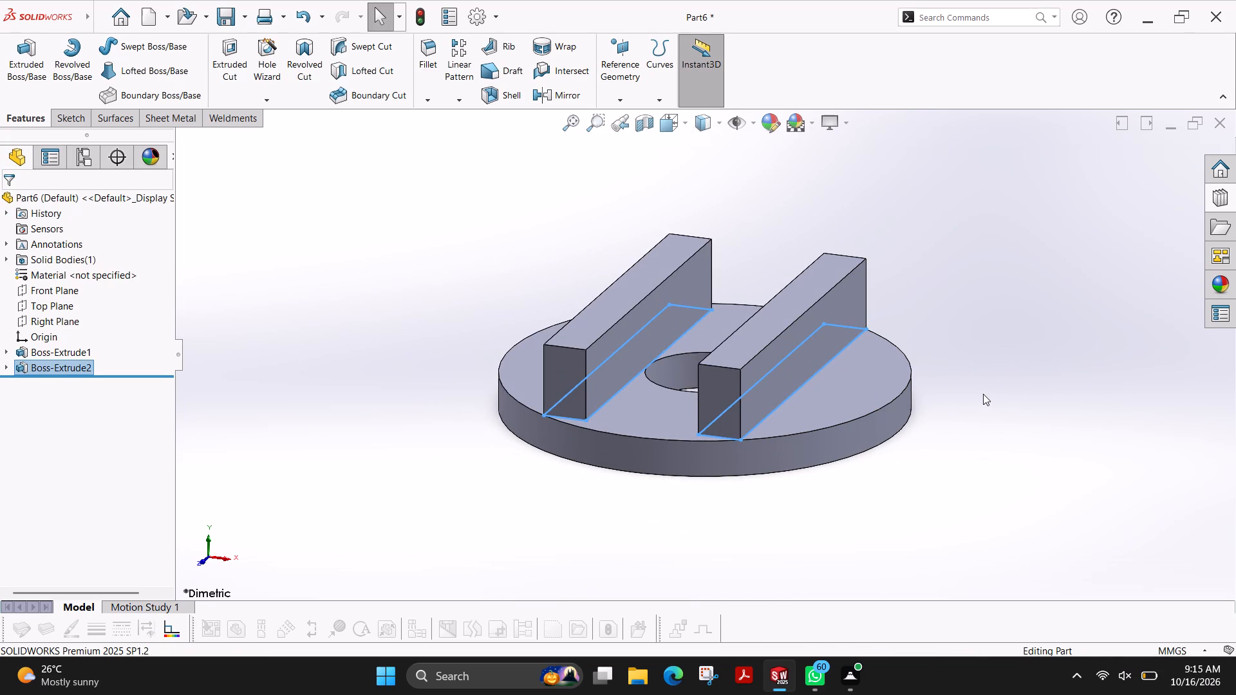
key("Escape")
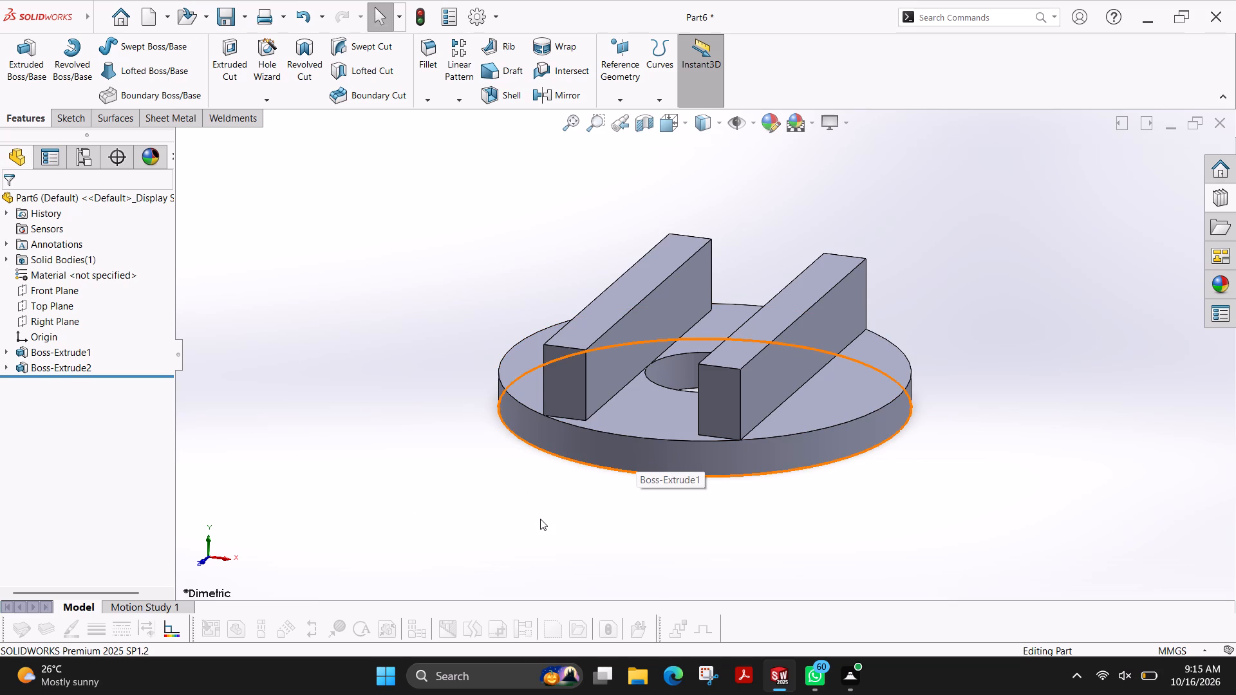
middle_click_drag(540, 517, 552, 342, "ctrl+shift")
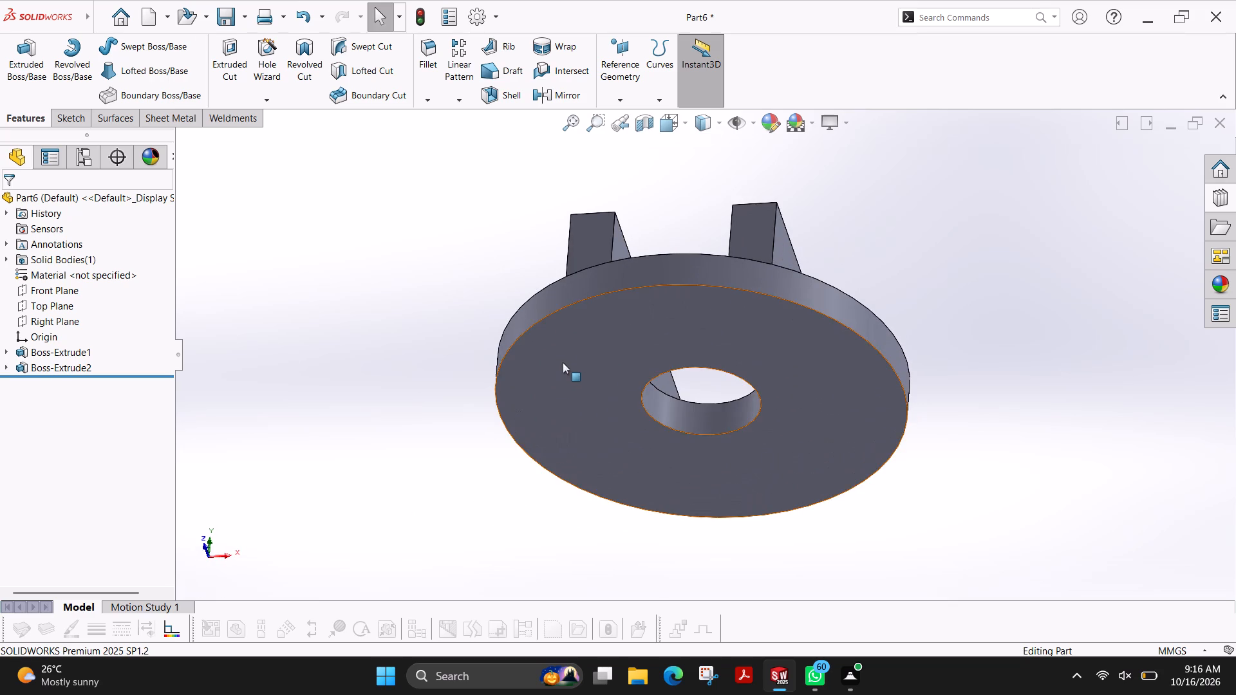
left_click(563, 362)
left_click(66, 120)
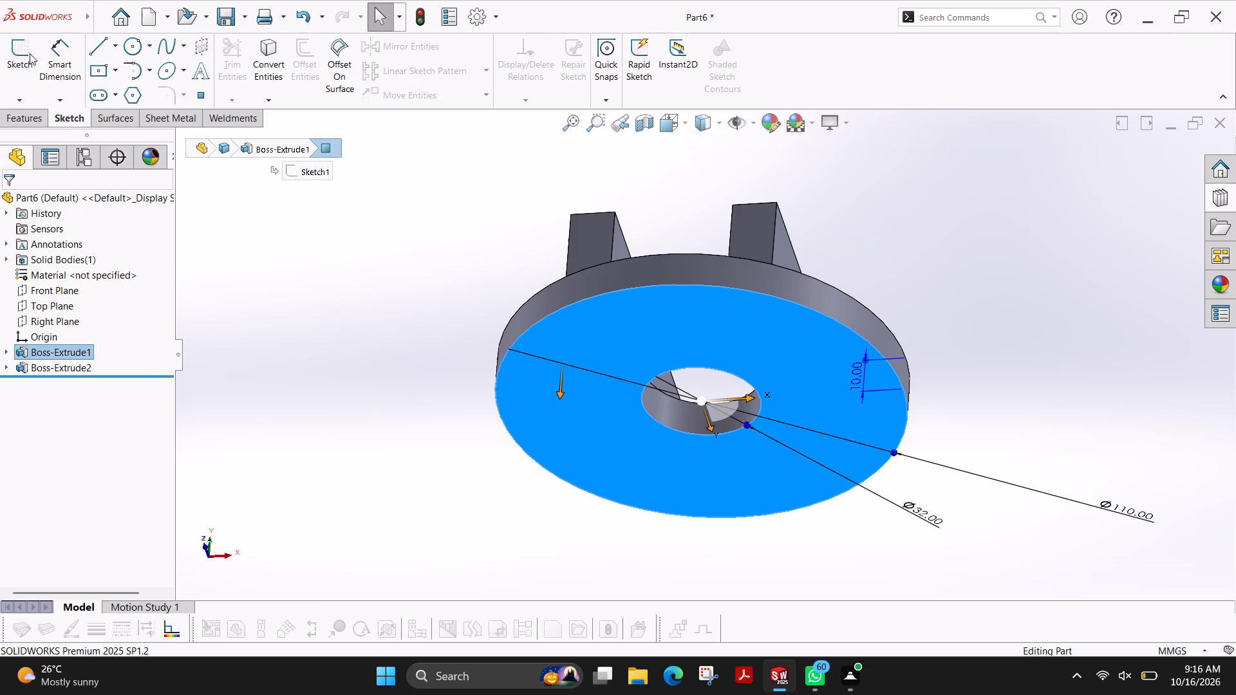
left_click(16, 39)
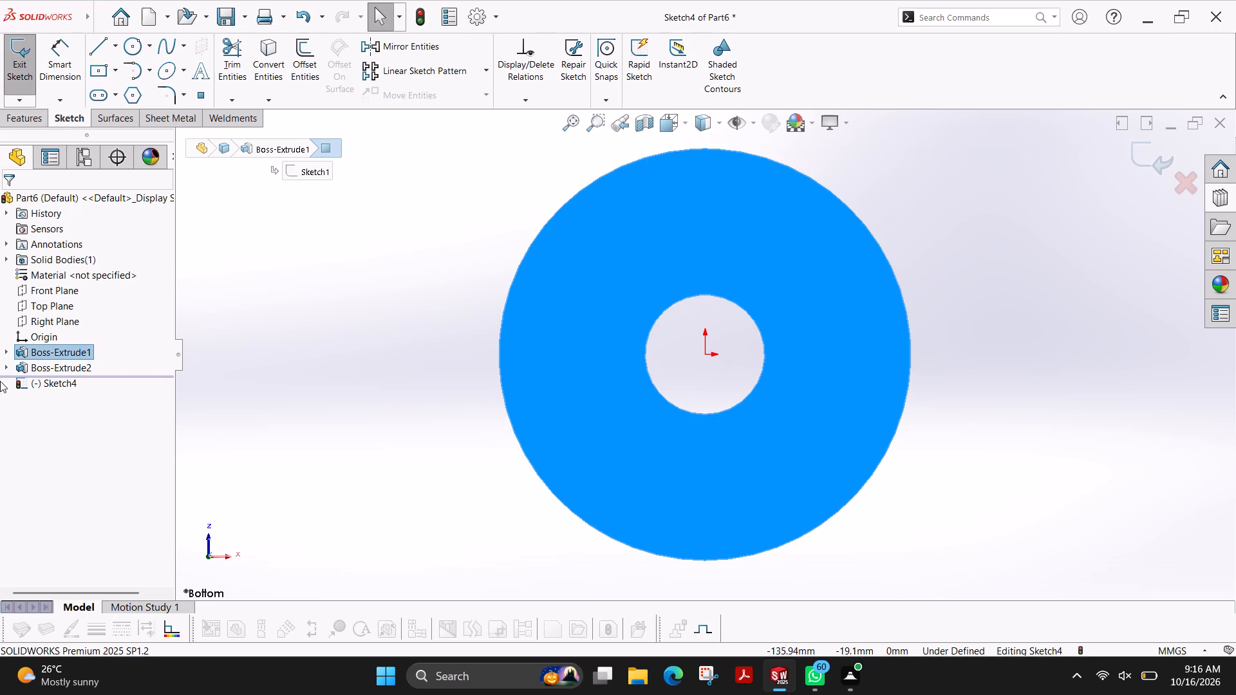
left_click(65, 386)
left_click(65, 386)
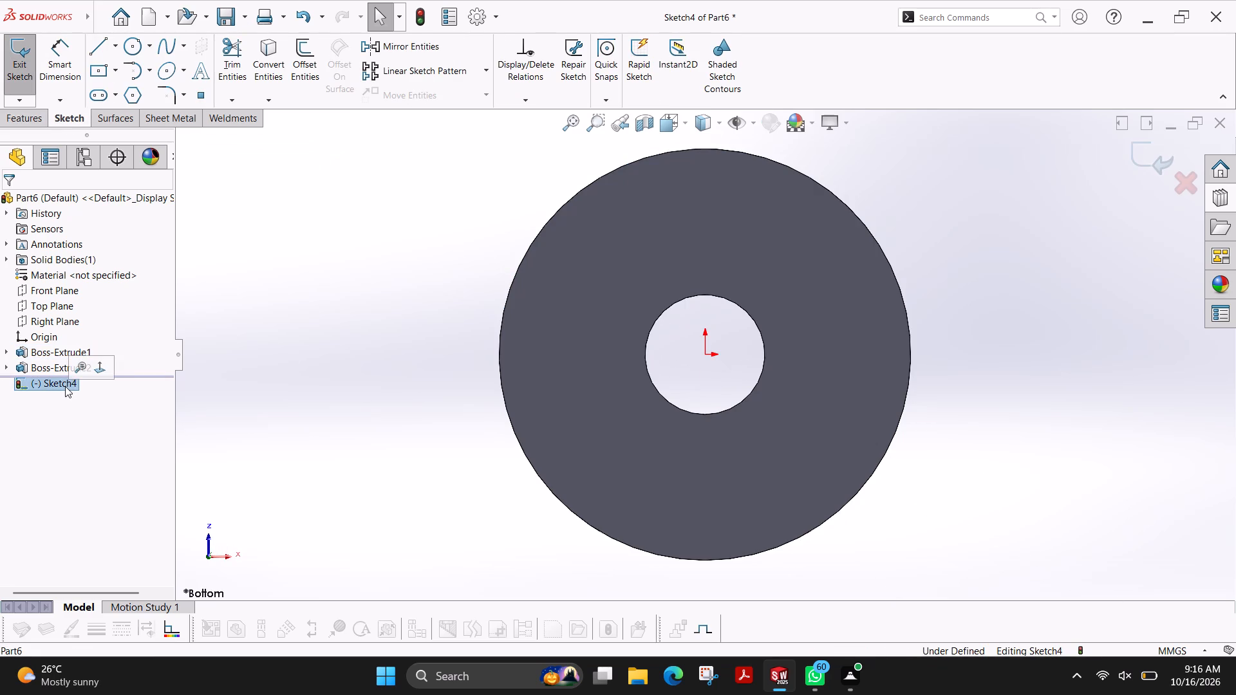
key("Escape")
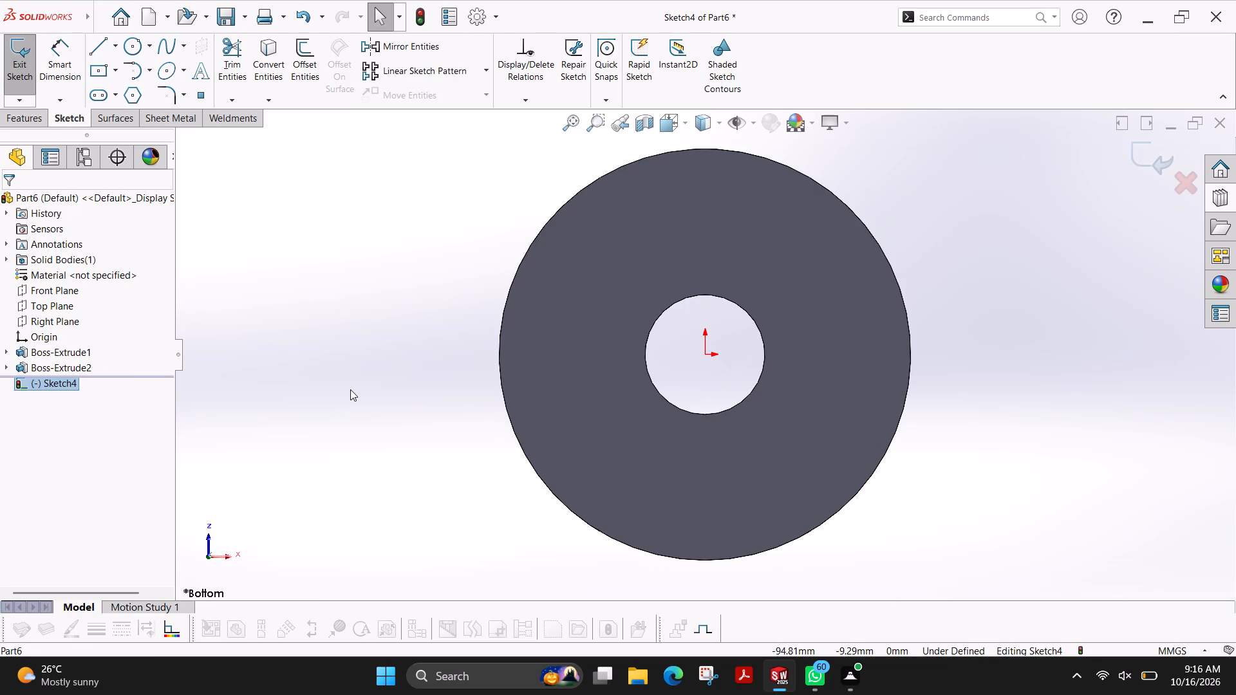
key("Escape")
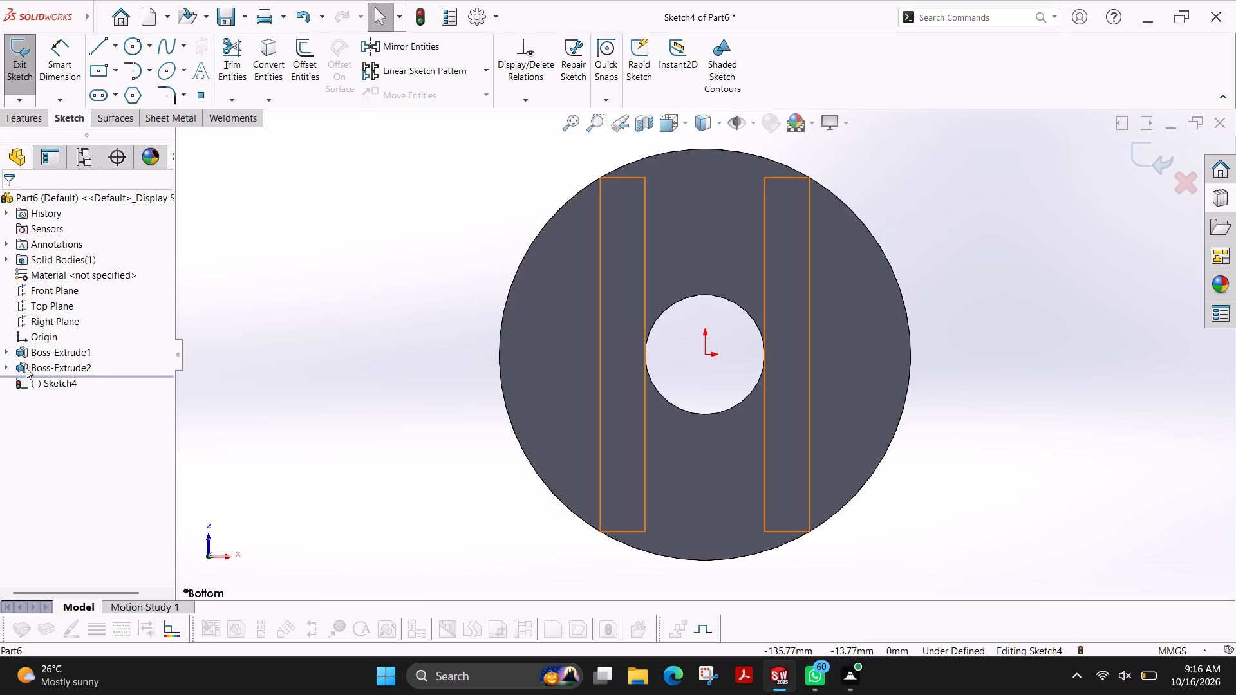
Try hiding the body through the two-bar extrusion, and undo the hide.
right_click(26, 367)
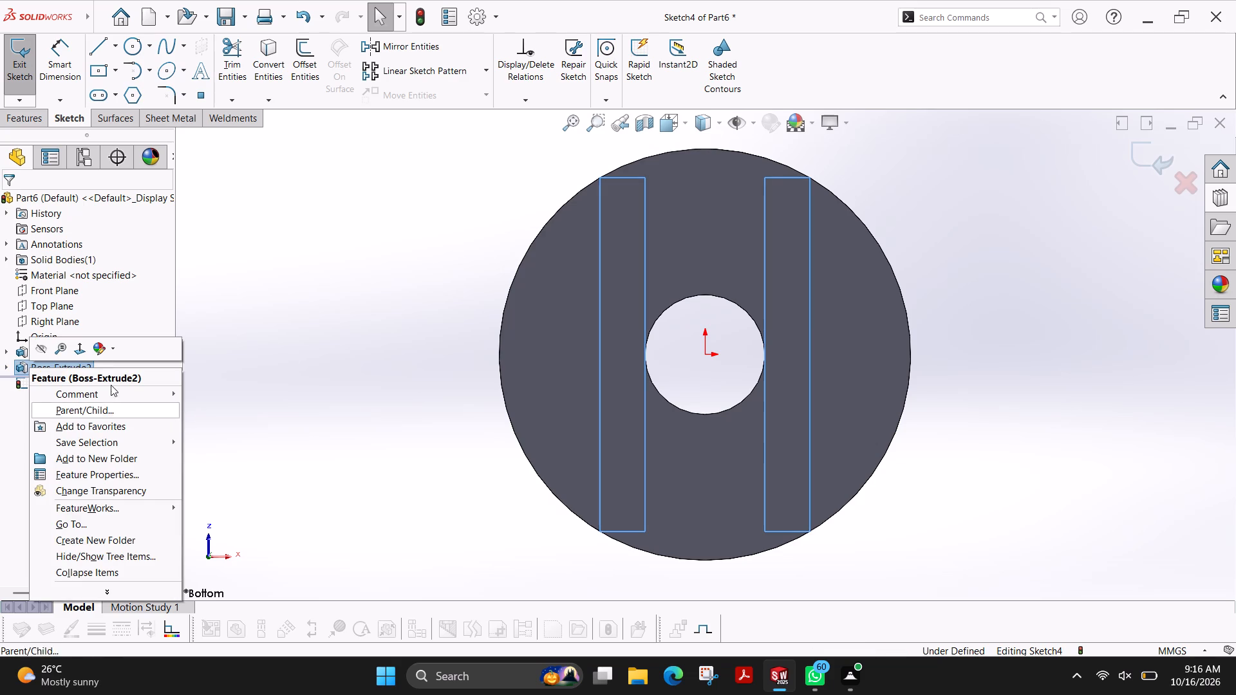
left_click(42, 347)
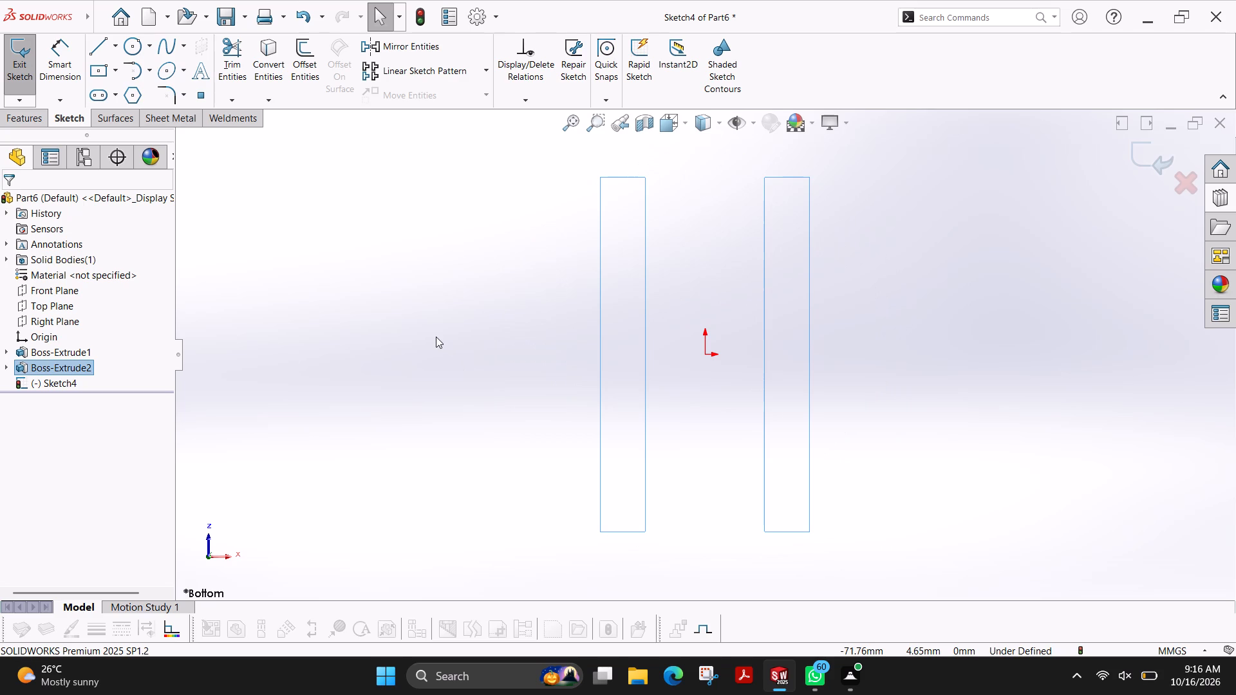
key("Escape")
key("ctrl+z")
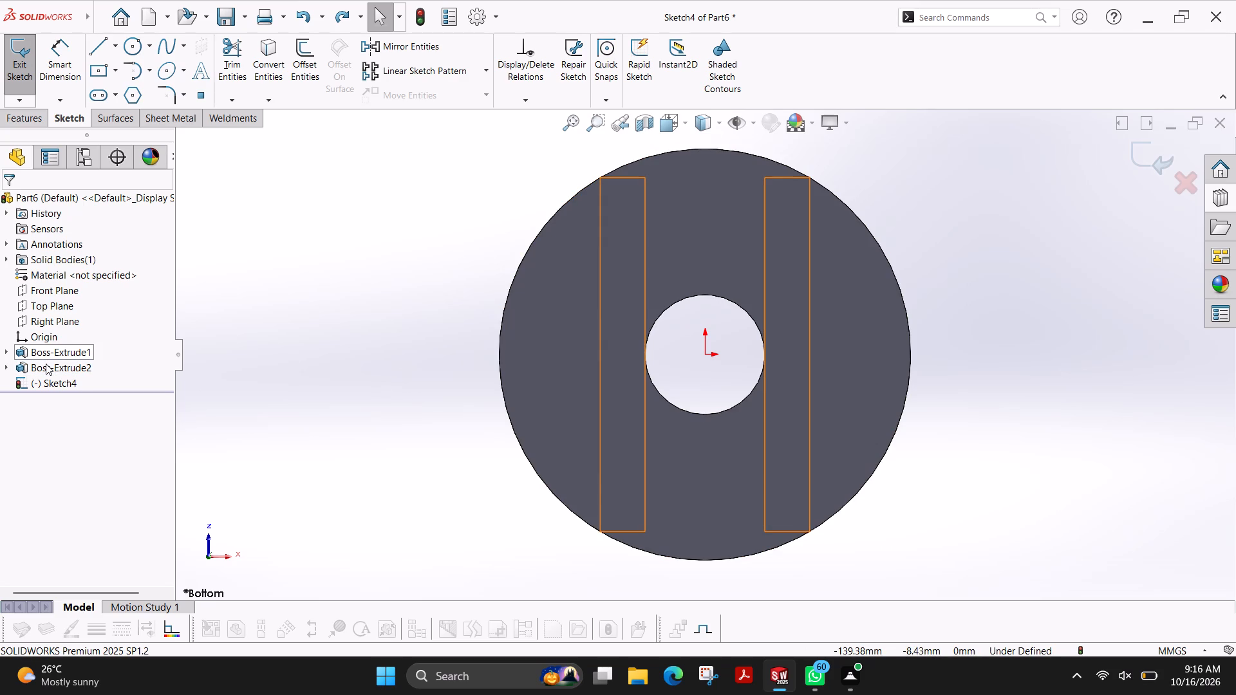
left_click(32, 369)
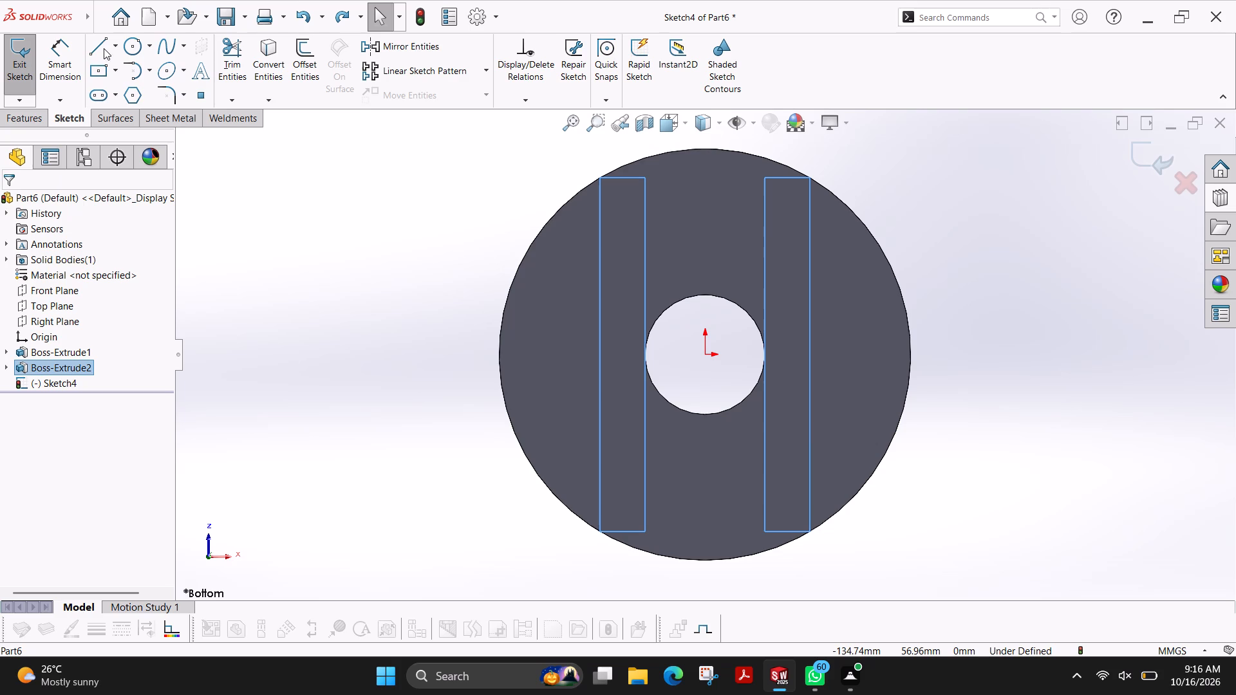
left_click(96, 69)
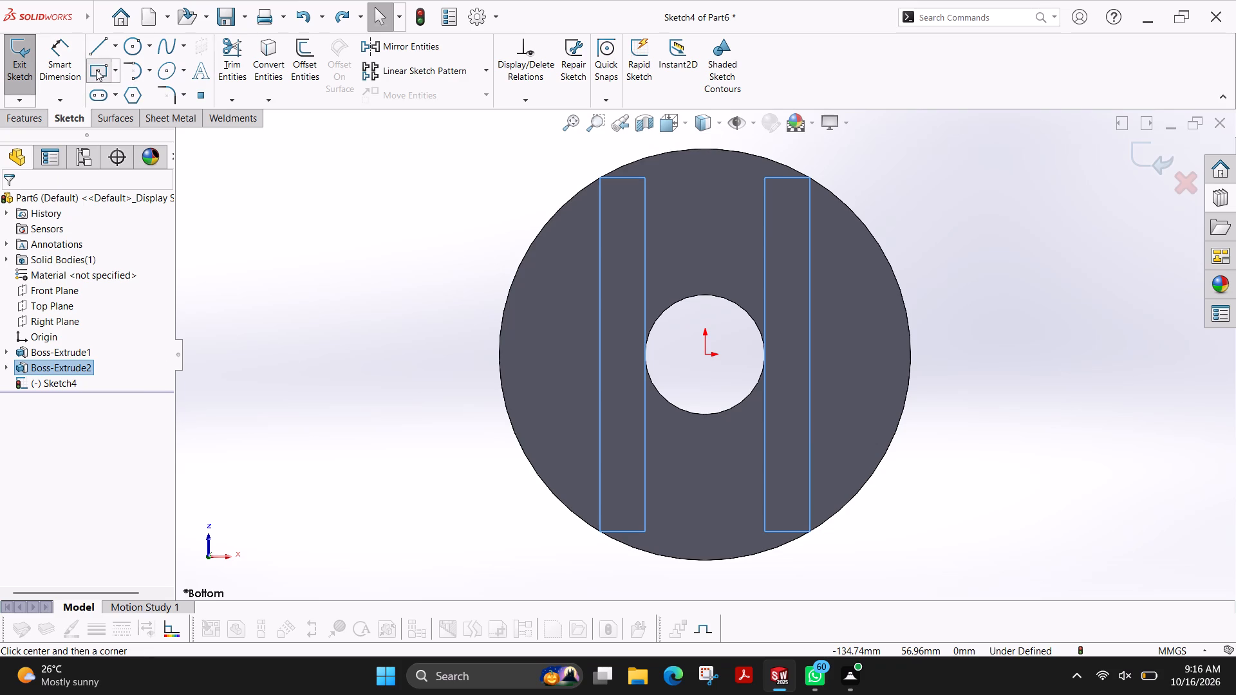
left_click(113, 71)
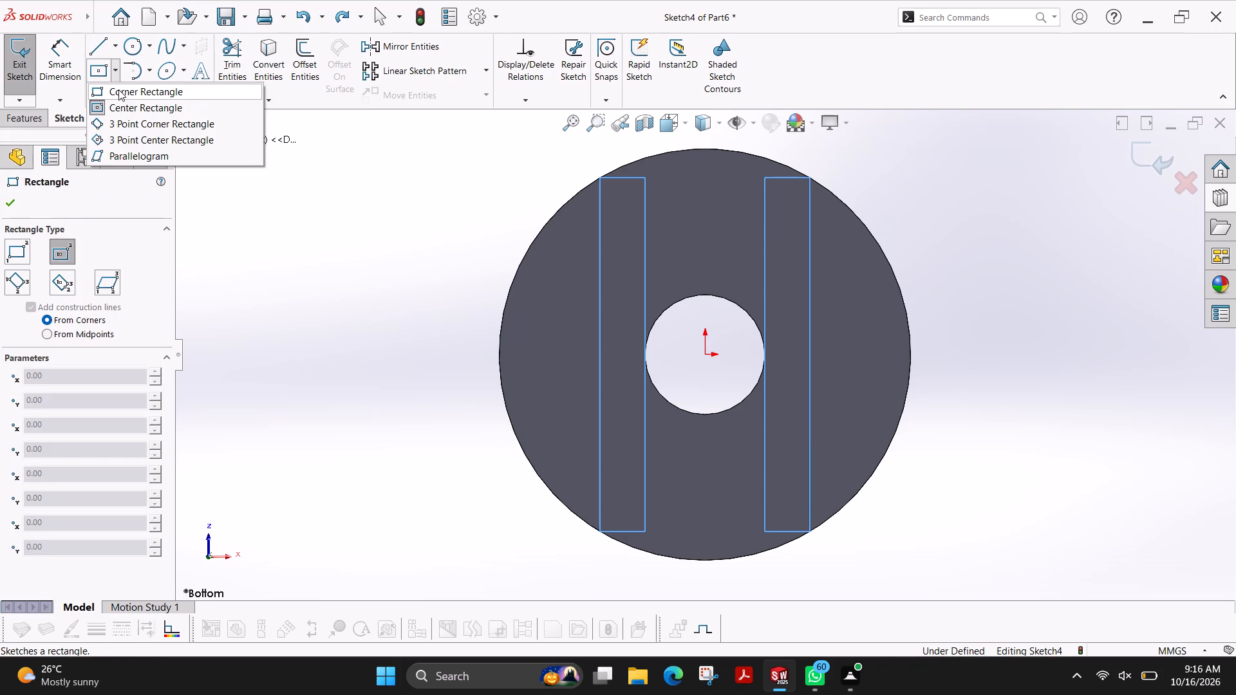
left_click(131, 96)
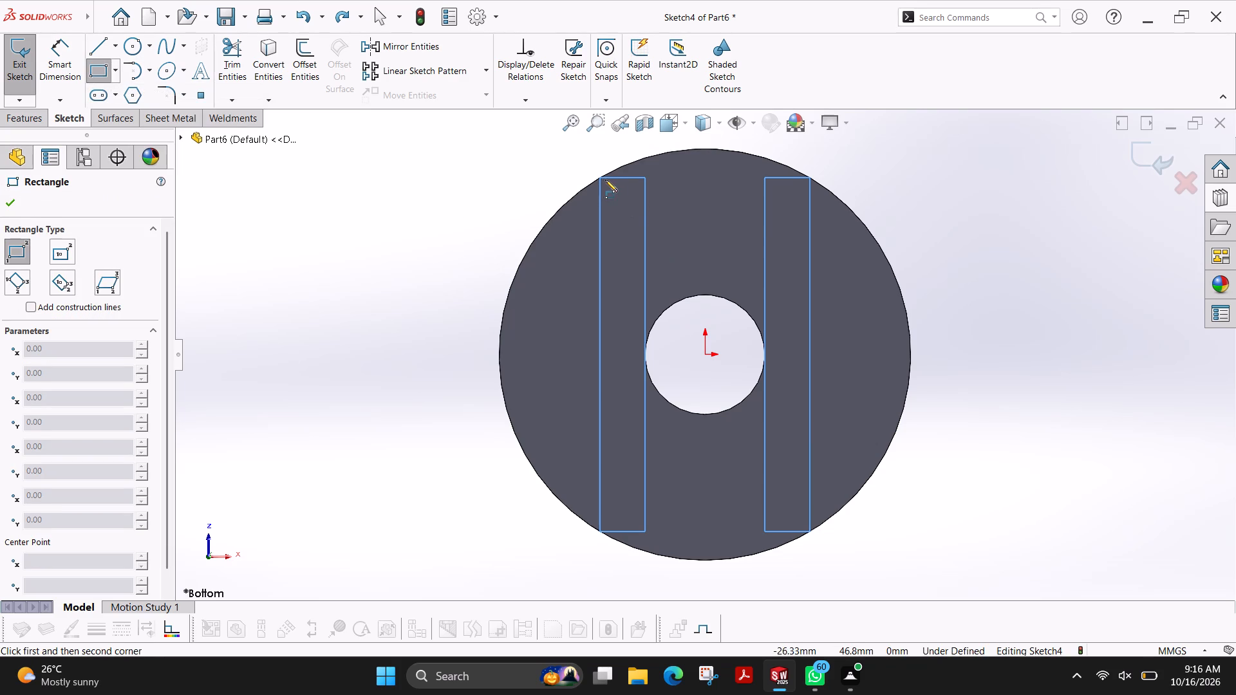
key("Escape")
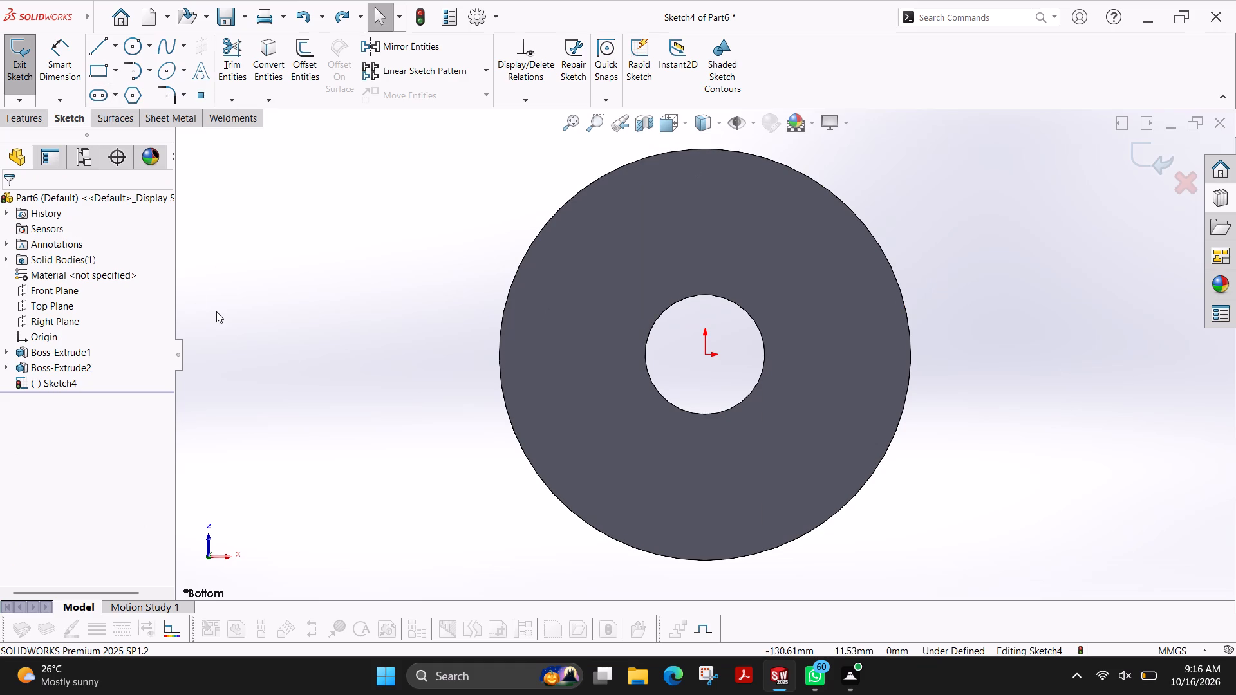
Sketch a circle centred on the origin and dimension its diameter to 54 mm.
left_click(134, 48)
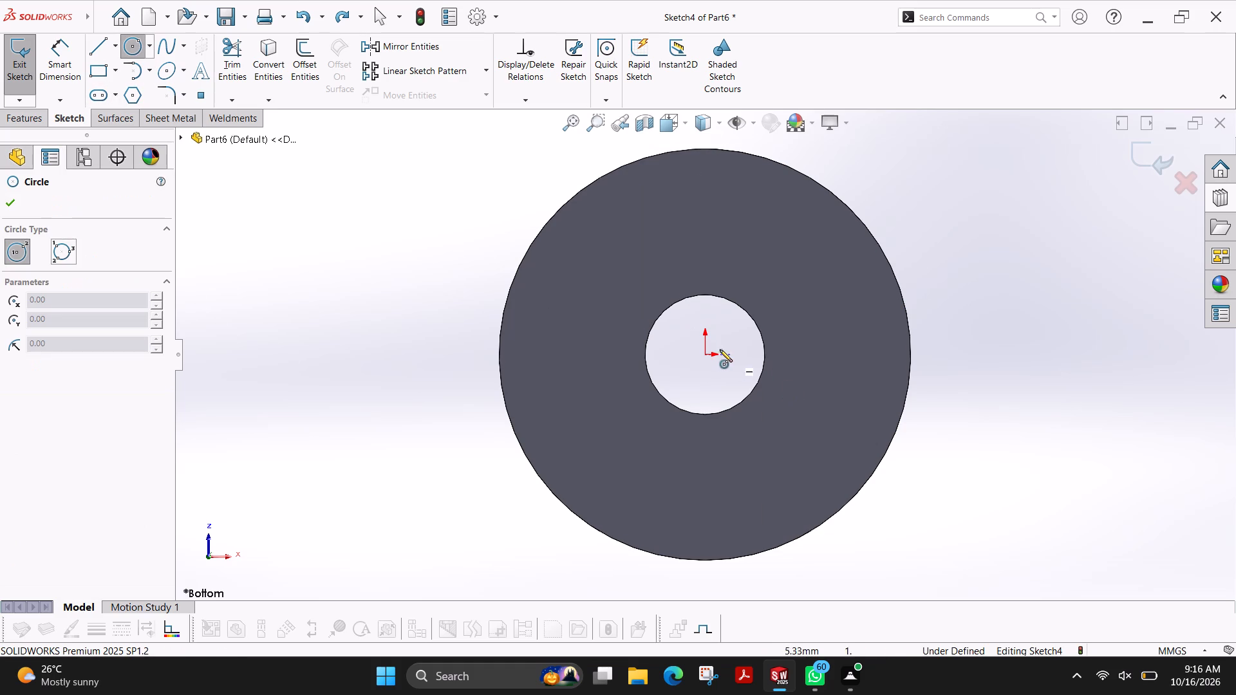
left_click(705, 357)
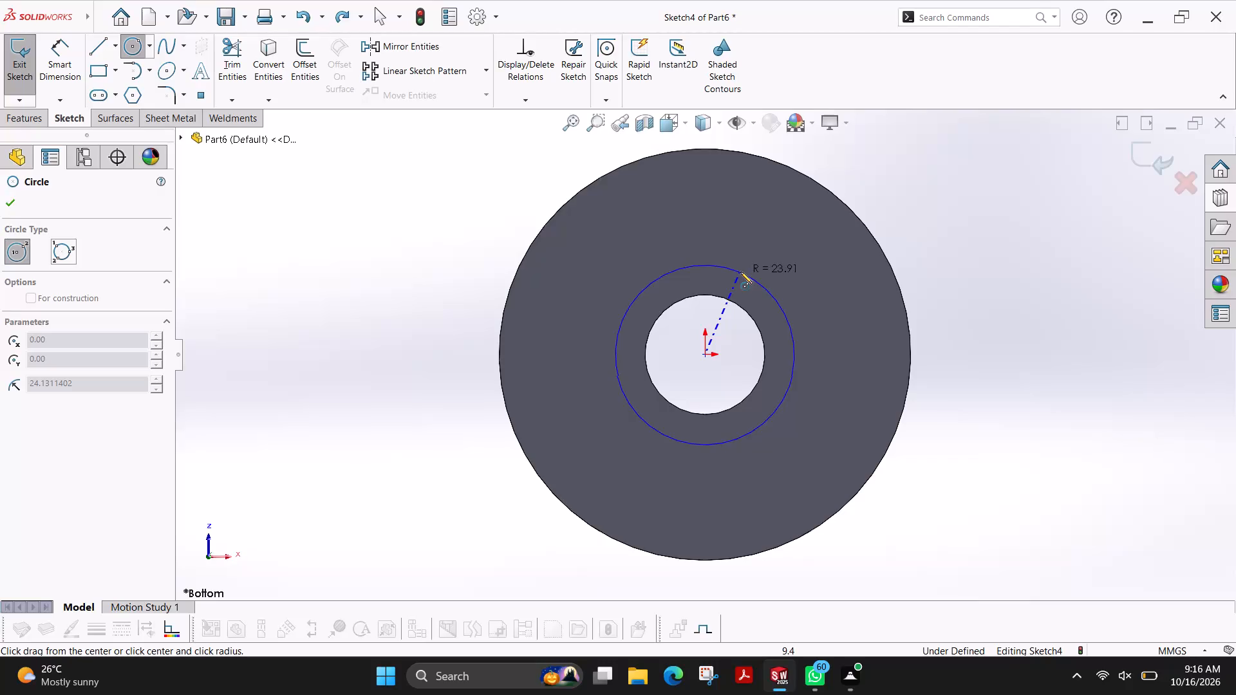
left_click(740, 272)
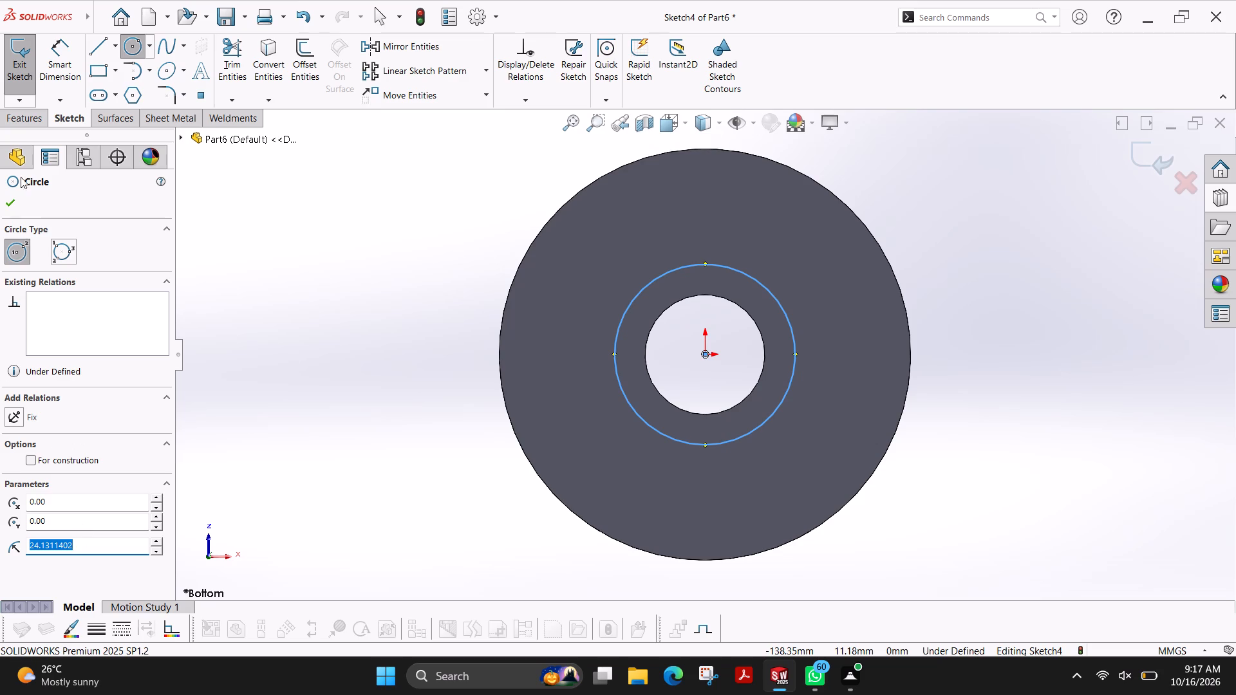
left_click(43, 77)
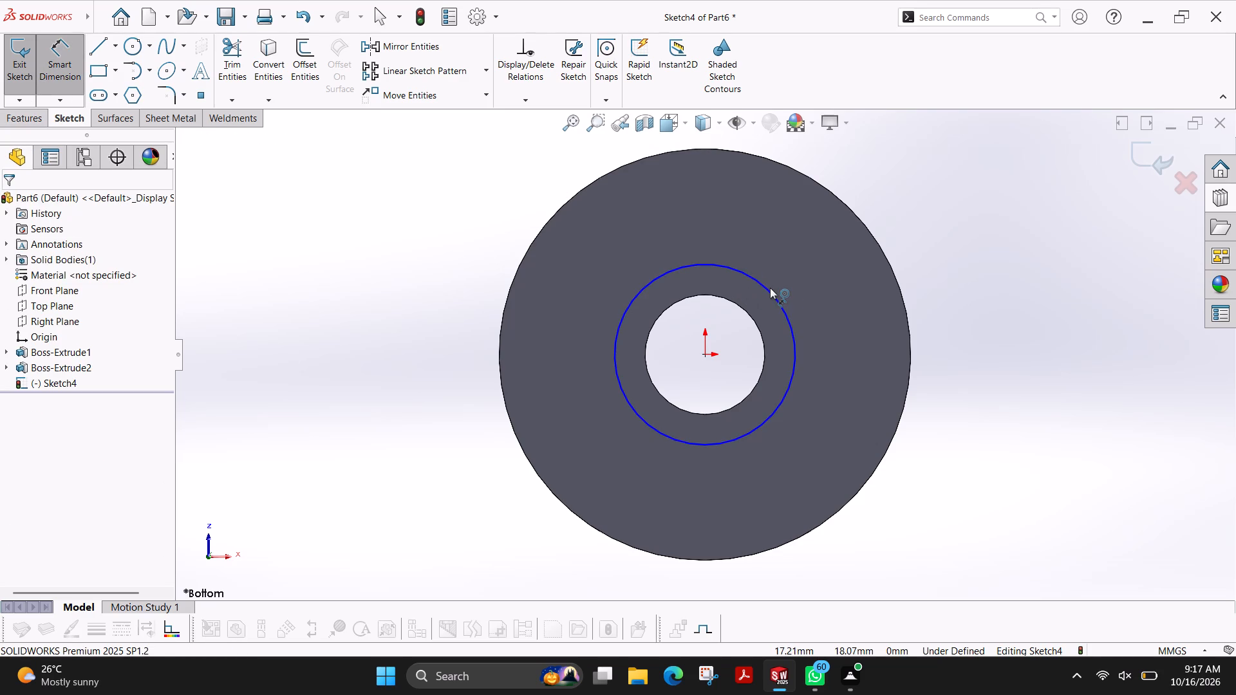
left_click(770, 288)
left_click(1054, 335)
type("54")
key("Return")
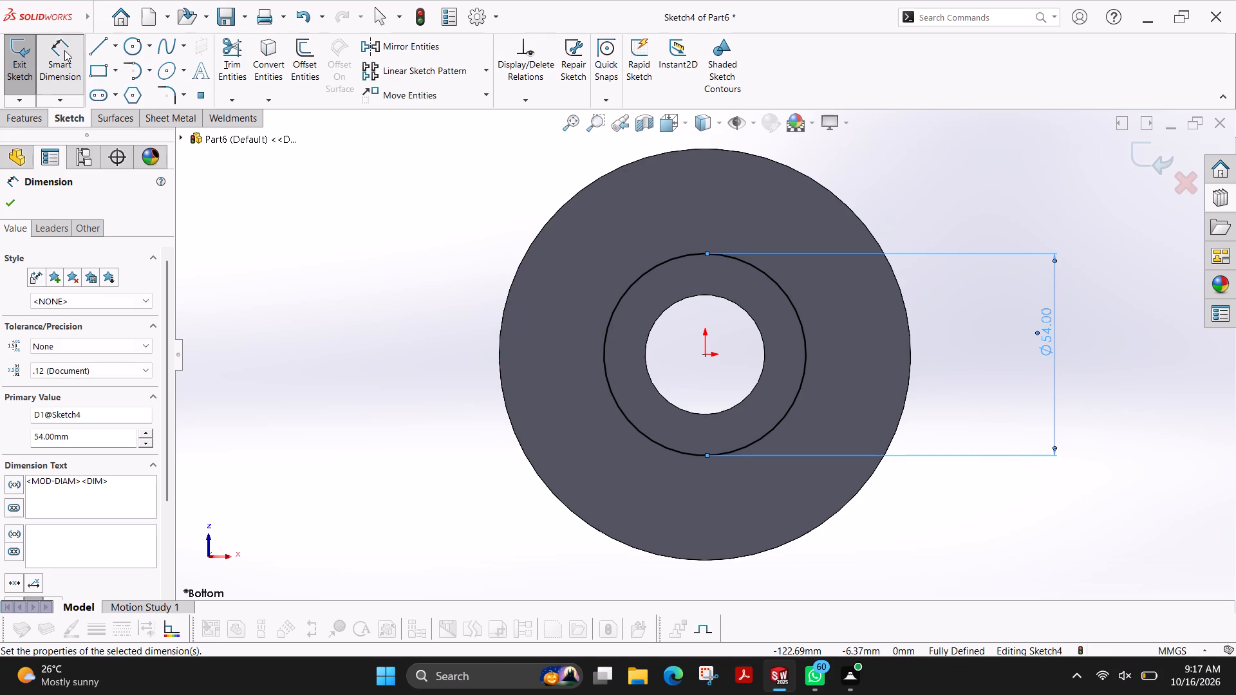
Measure the radial gap between the sketched circle and the edge of the central hole using trial dimensions.
left_click(711, 293)
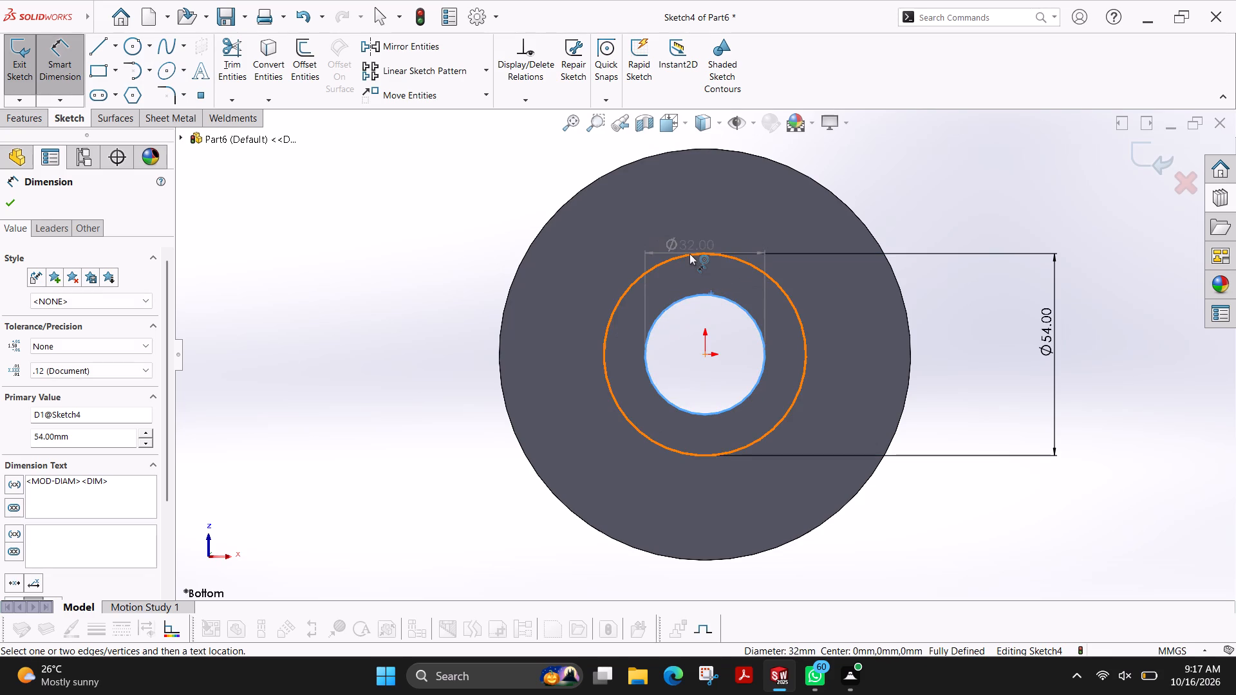
left_click(689, 254)
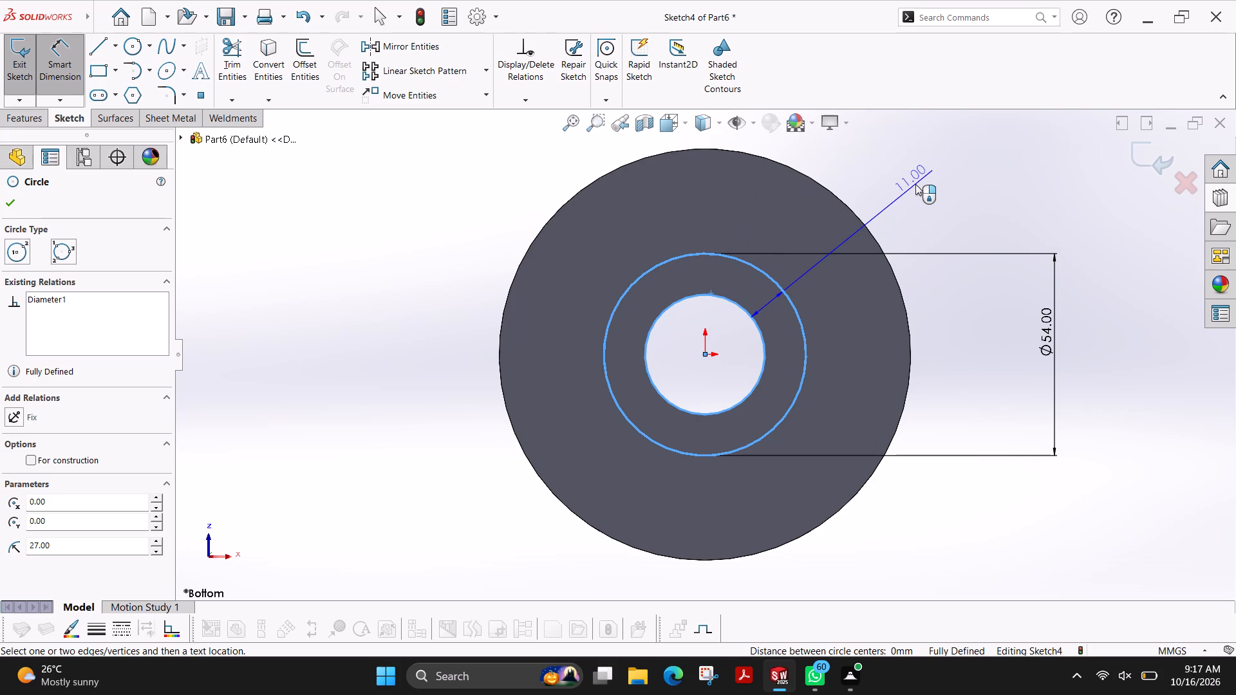
key("Escape")
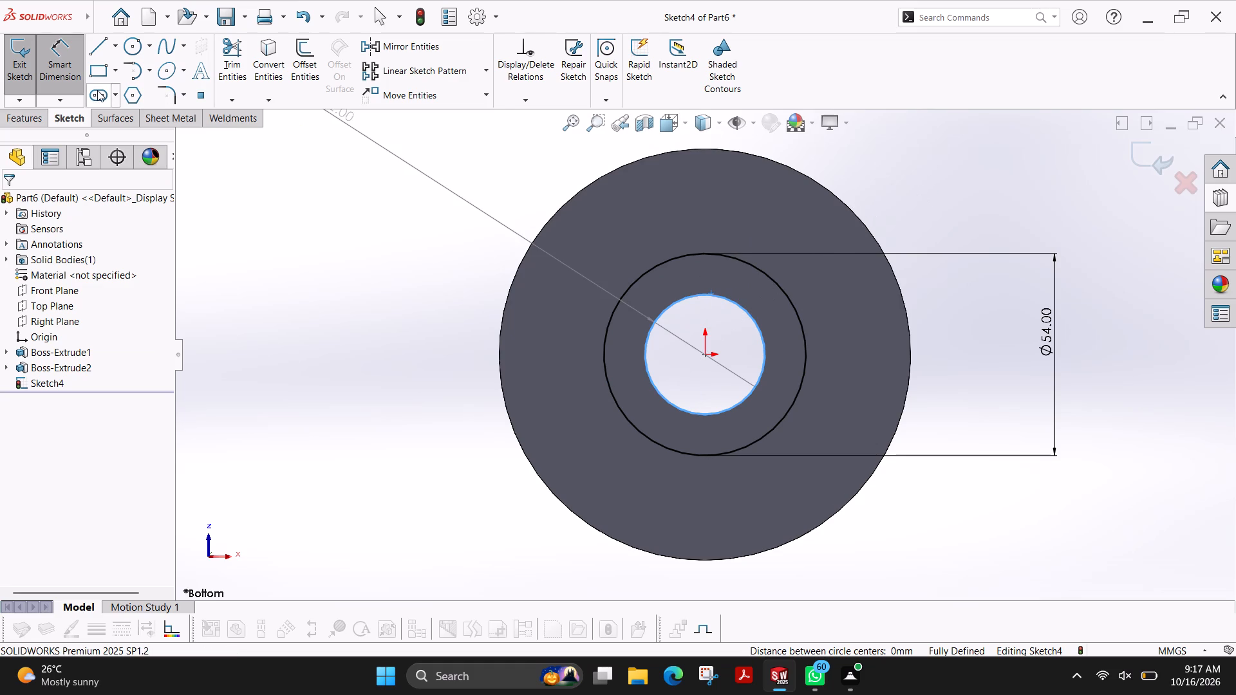
key("Escape")
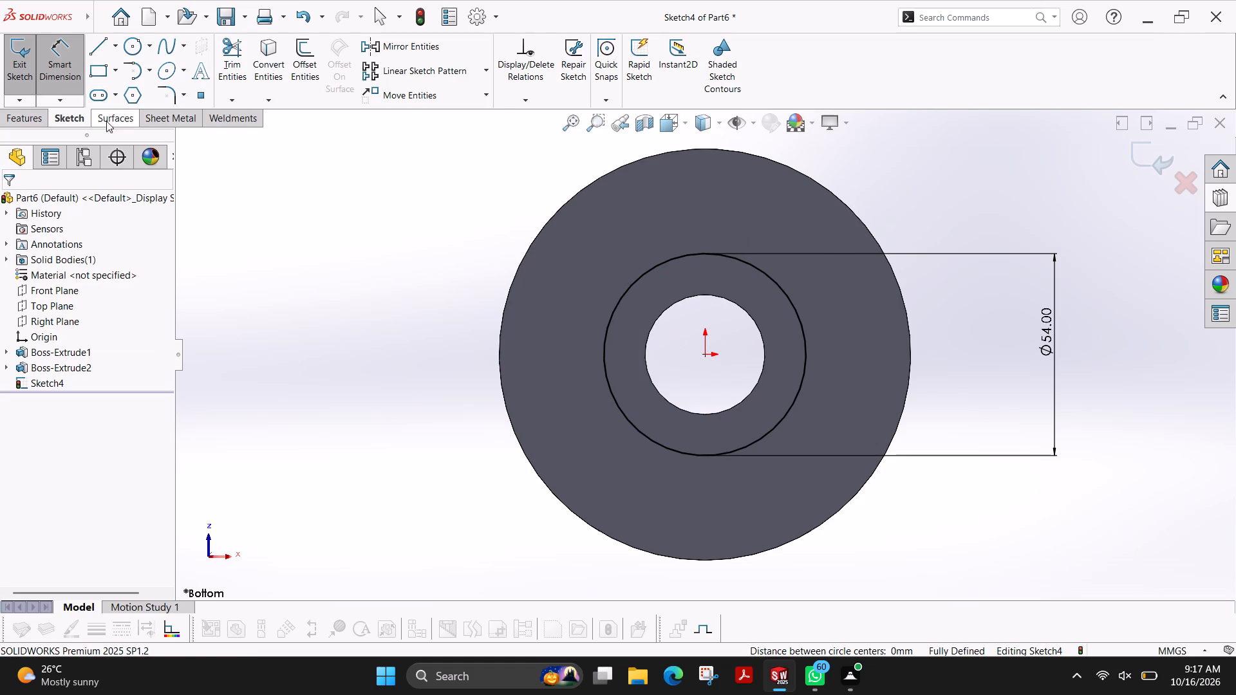
left_click(62, 100)
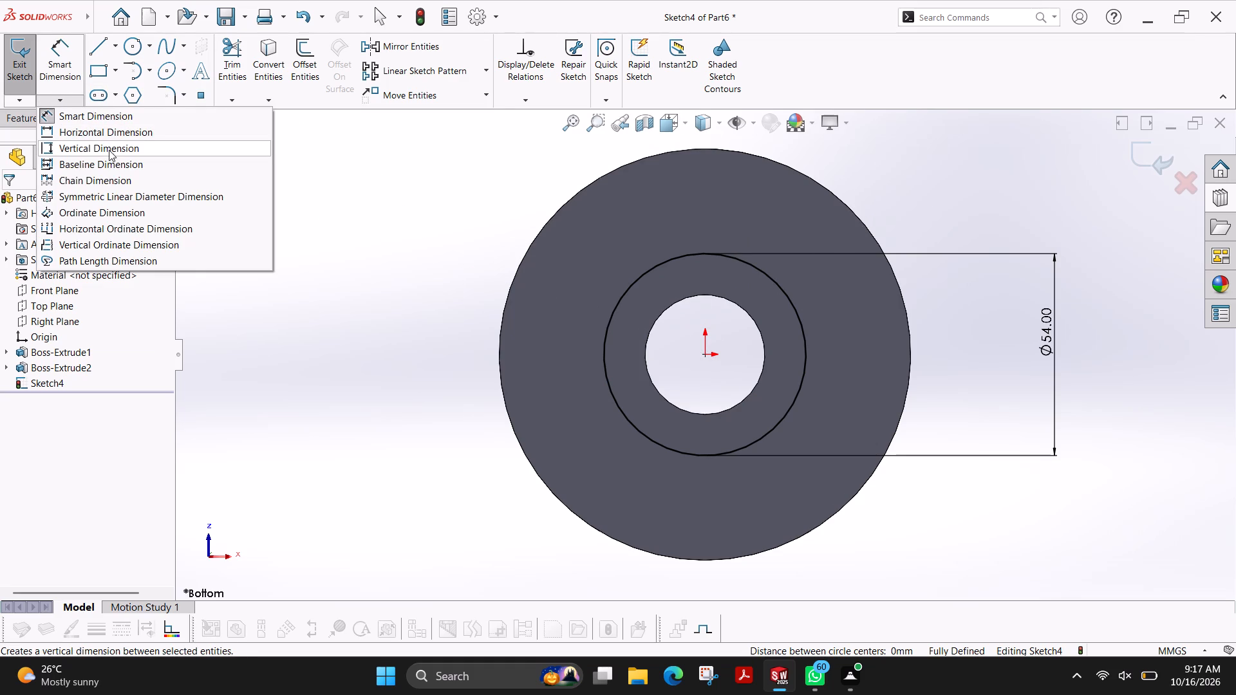
left_click(113, 144)
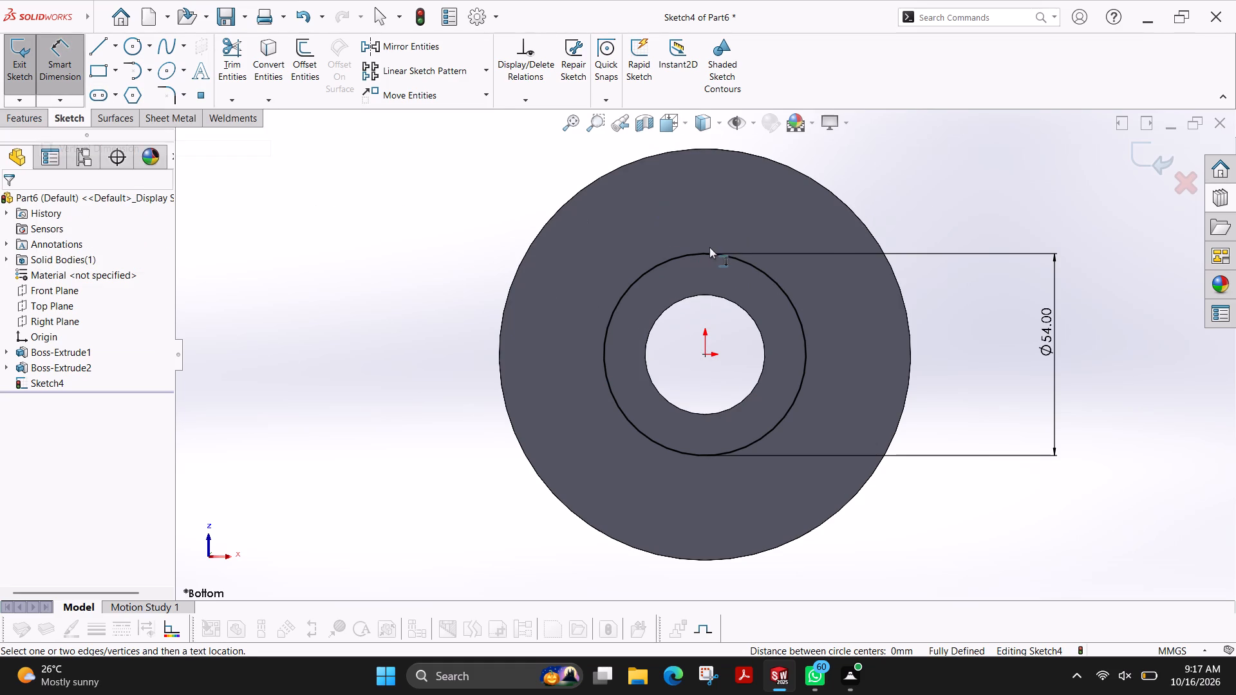
left_click(709, 253)
left_click(711, 295)
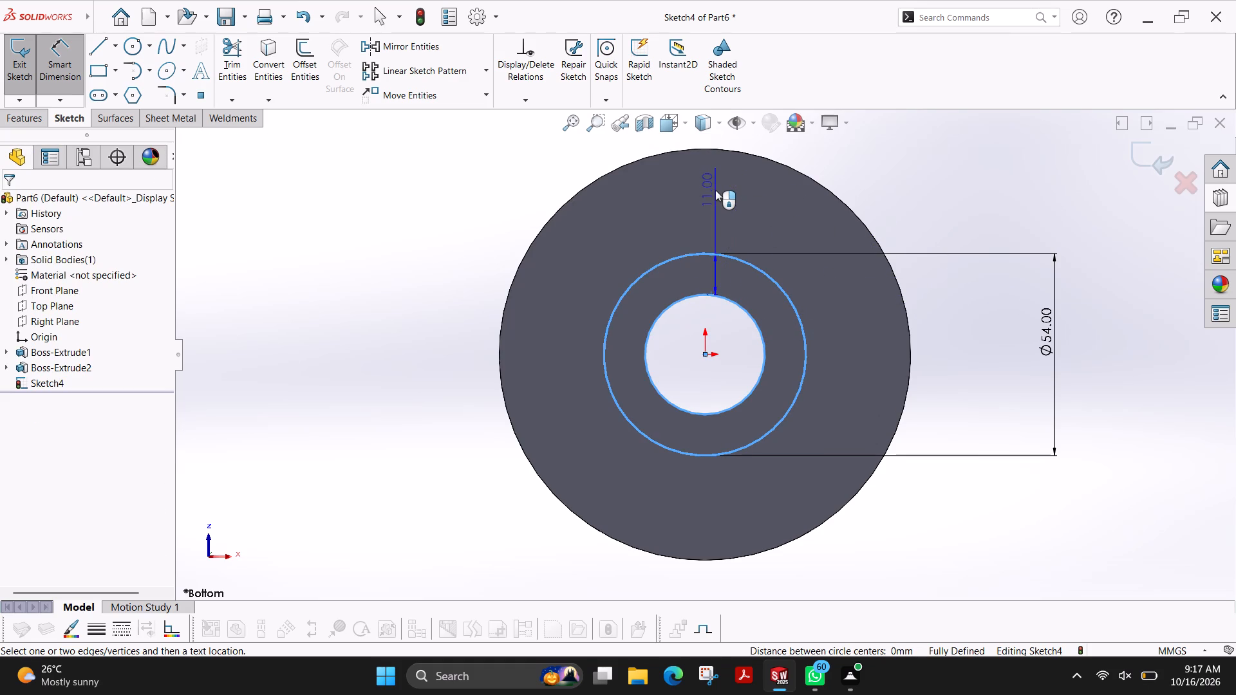
key("Escape")
key("Escape")
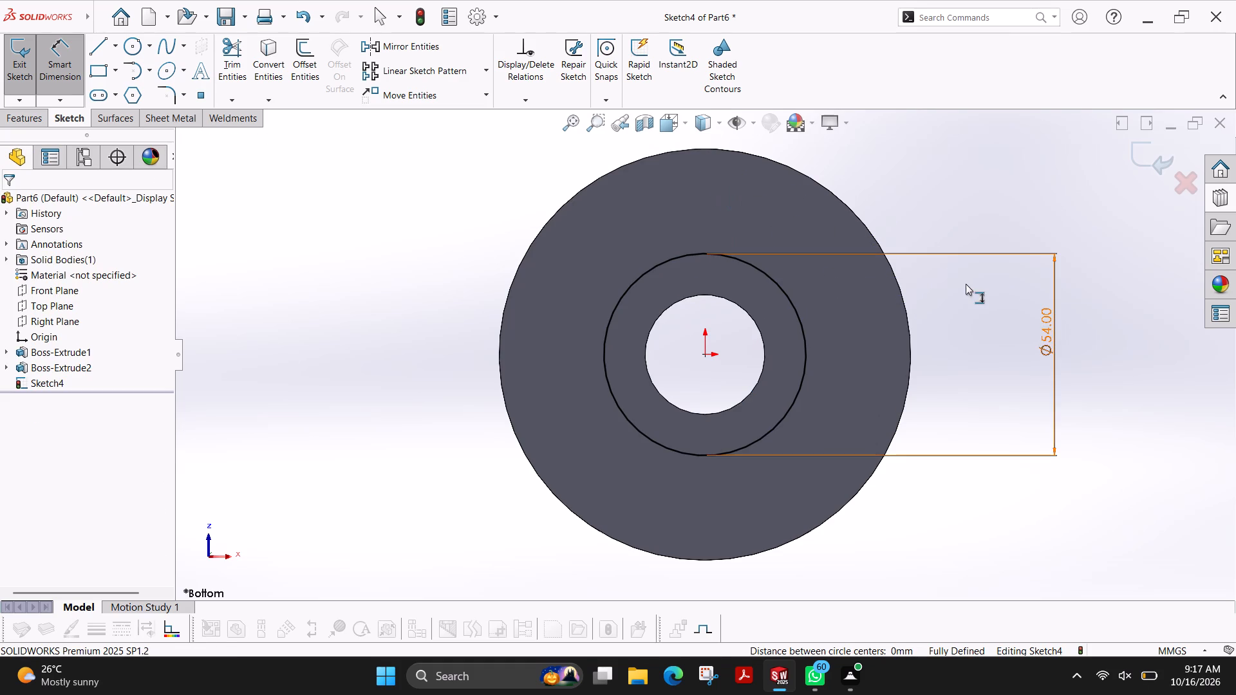
Set the sketched circle's diameter to 56 mm.
double_click(1045, 339)
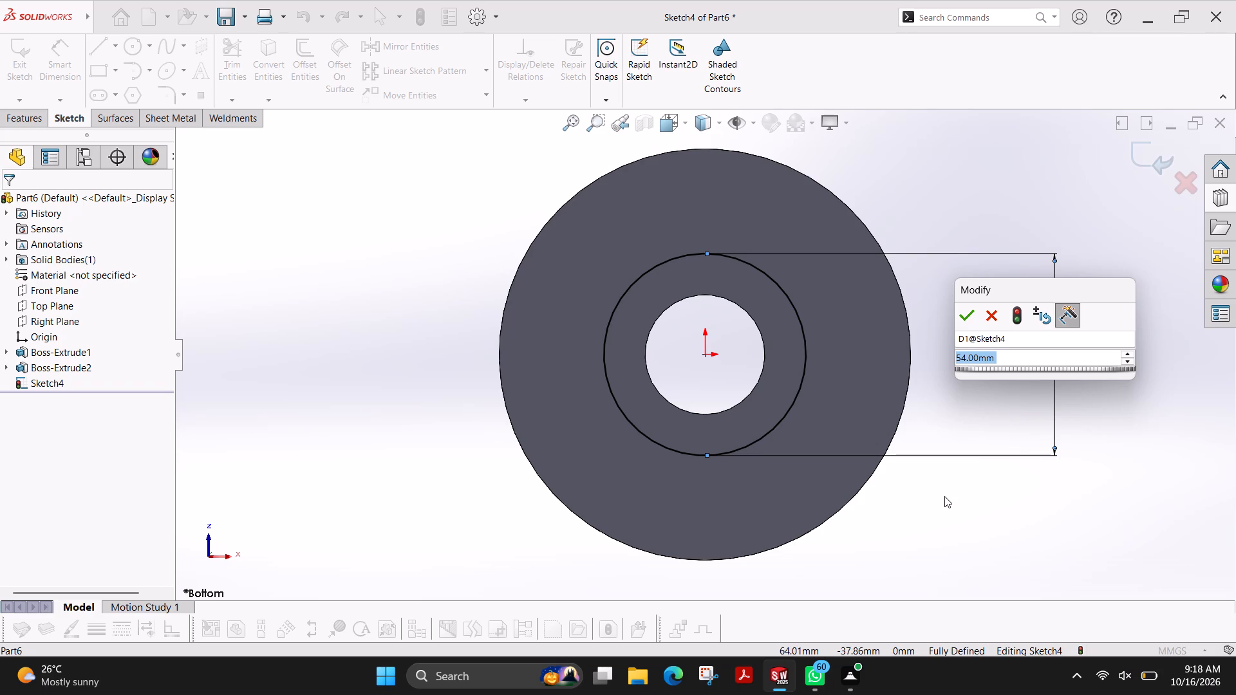
type("56")
key("Return")
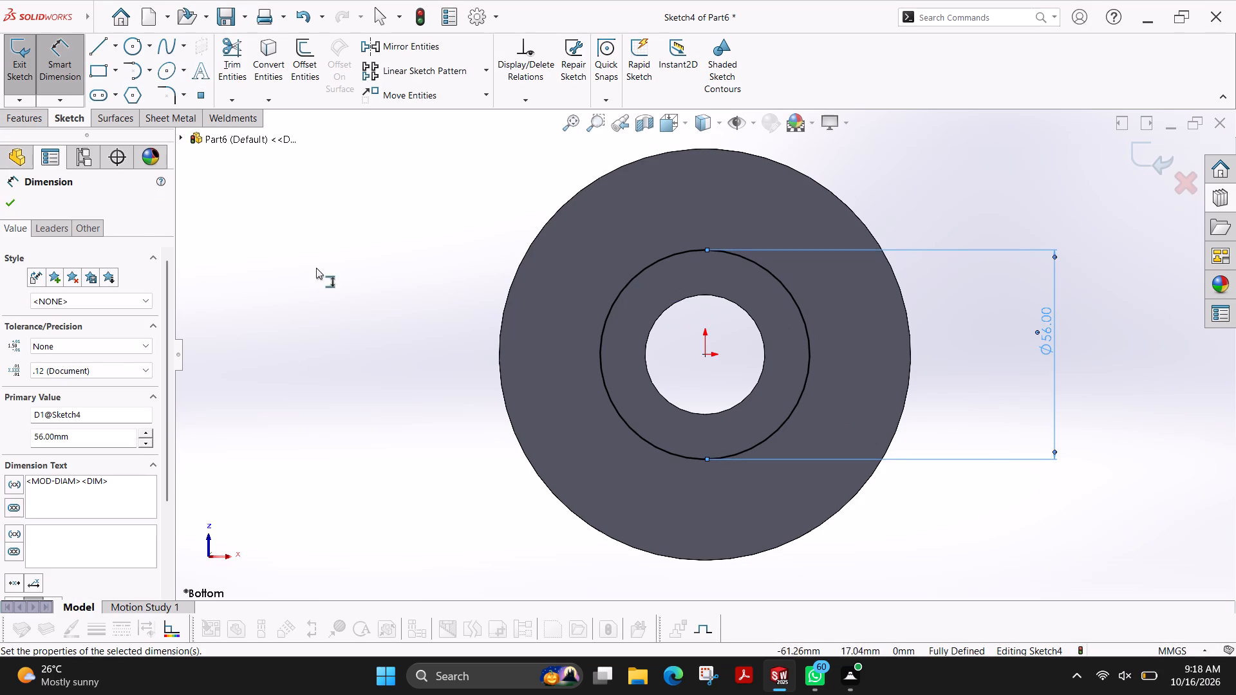
left_click(12, 201)
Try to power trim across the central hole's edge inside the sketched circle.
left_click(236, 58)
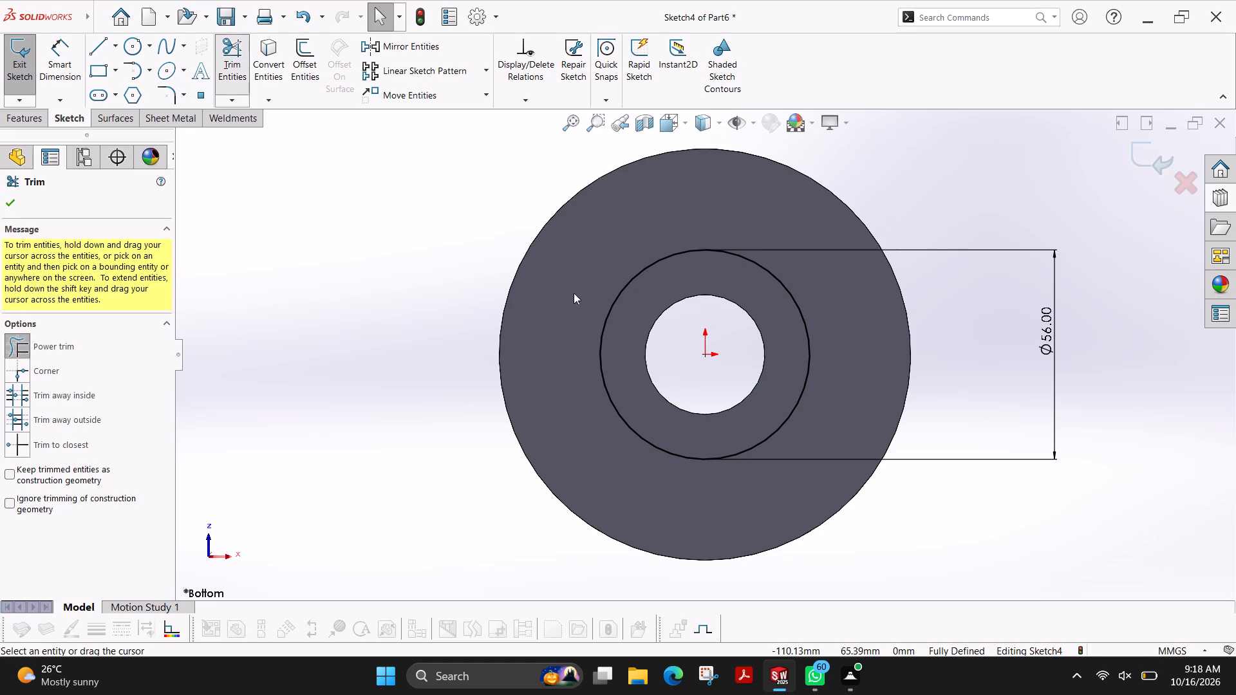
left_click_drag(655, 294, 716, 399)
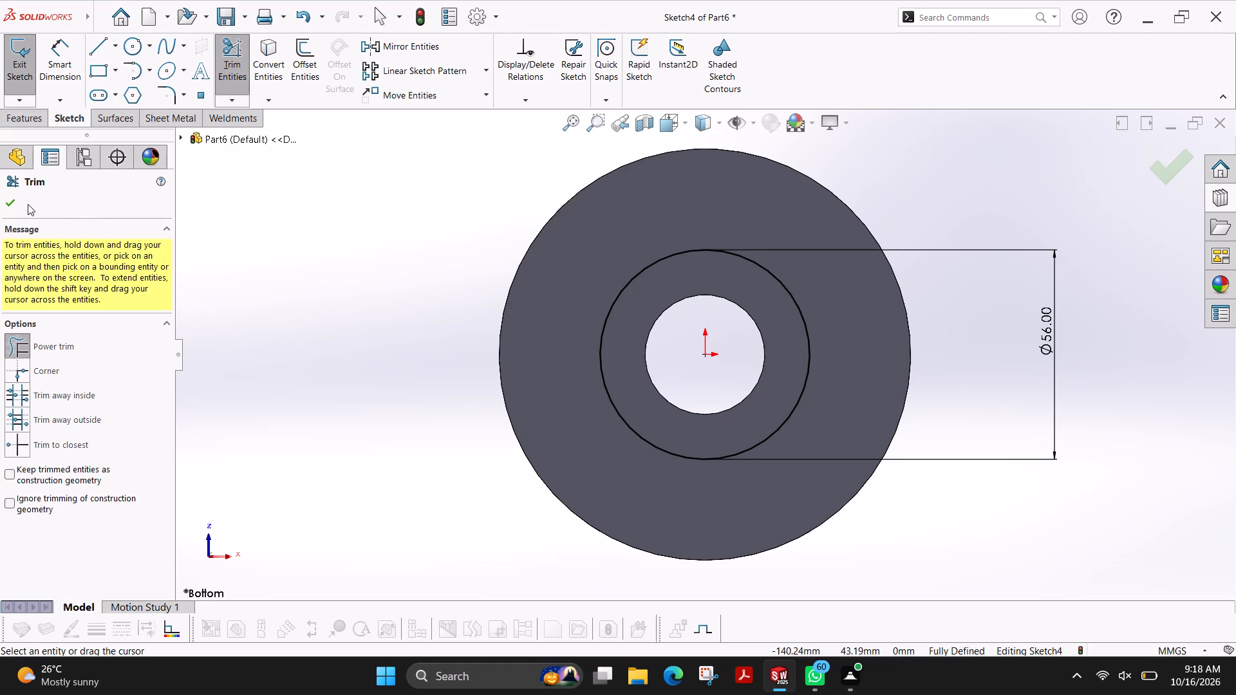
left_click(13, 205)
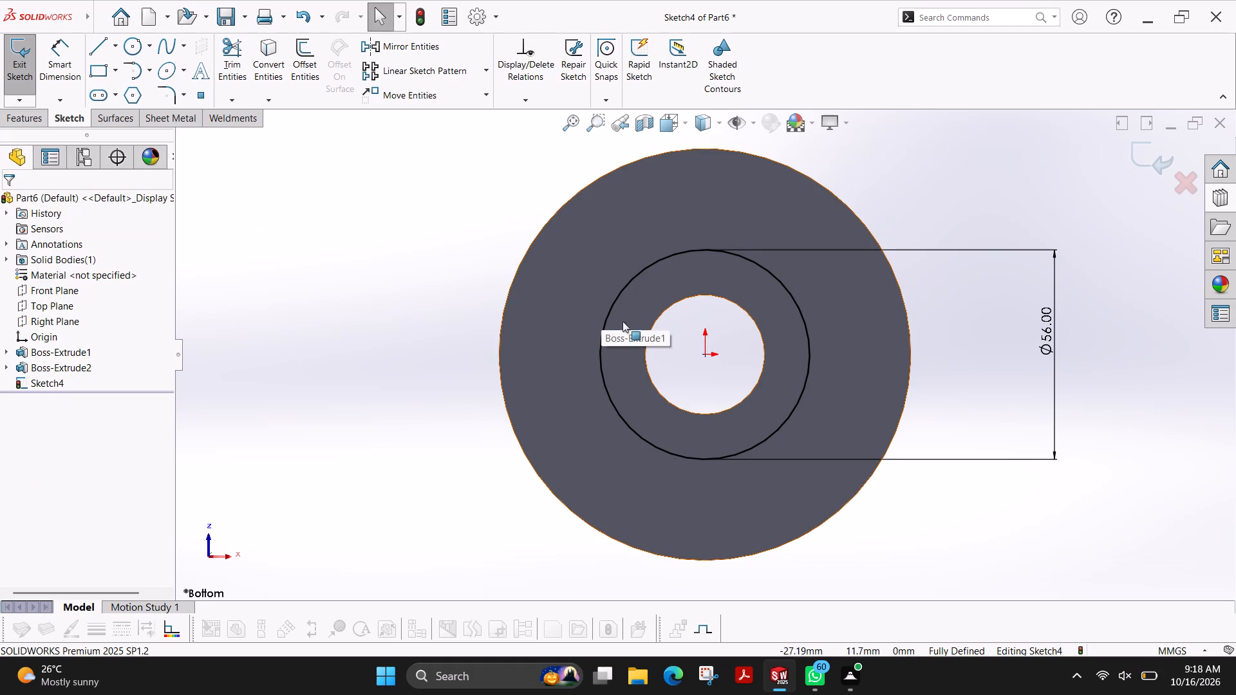
Sketch a horizontal line about 12 mm long from the 56 mm circle's left quadrant to the edge of the central hole.
left_click(100, 46)
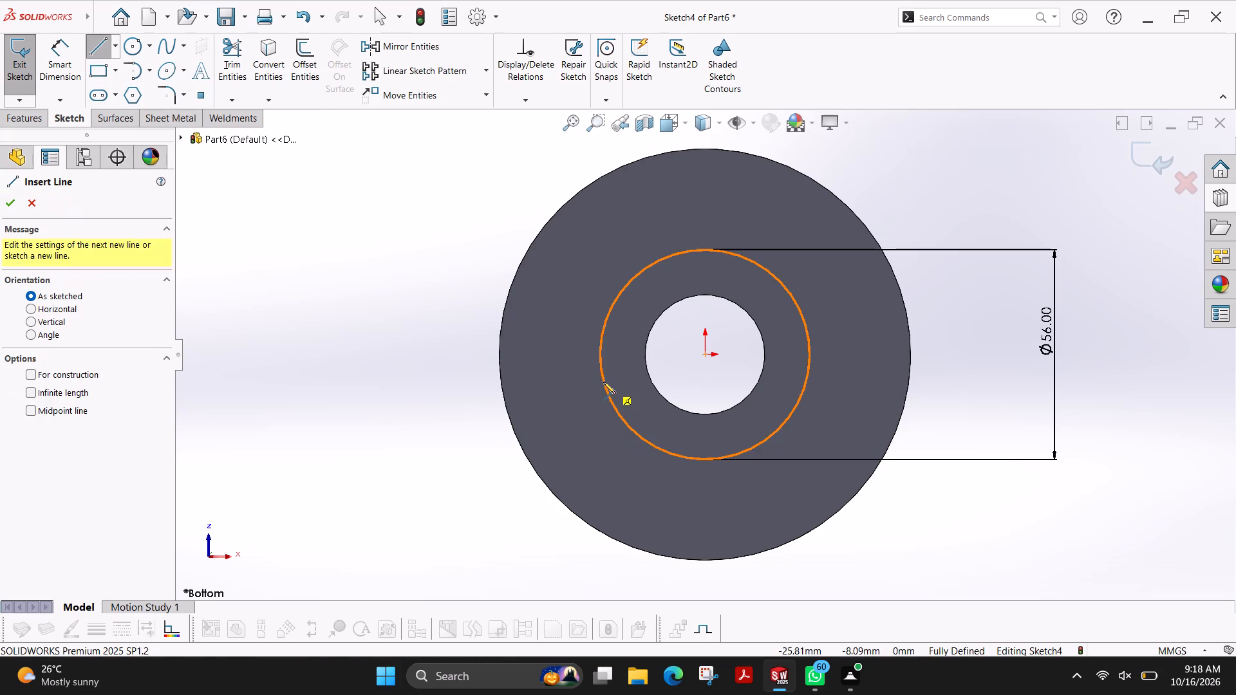
left_click(599, 354)
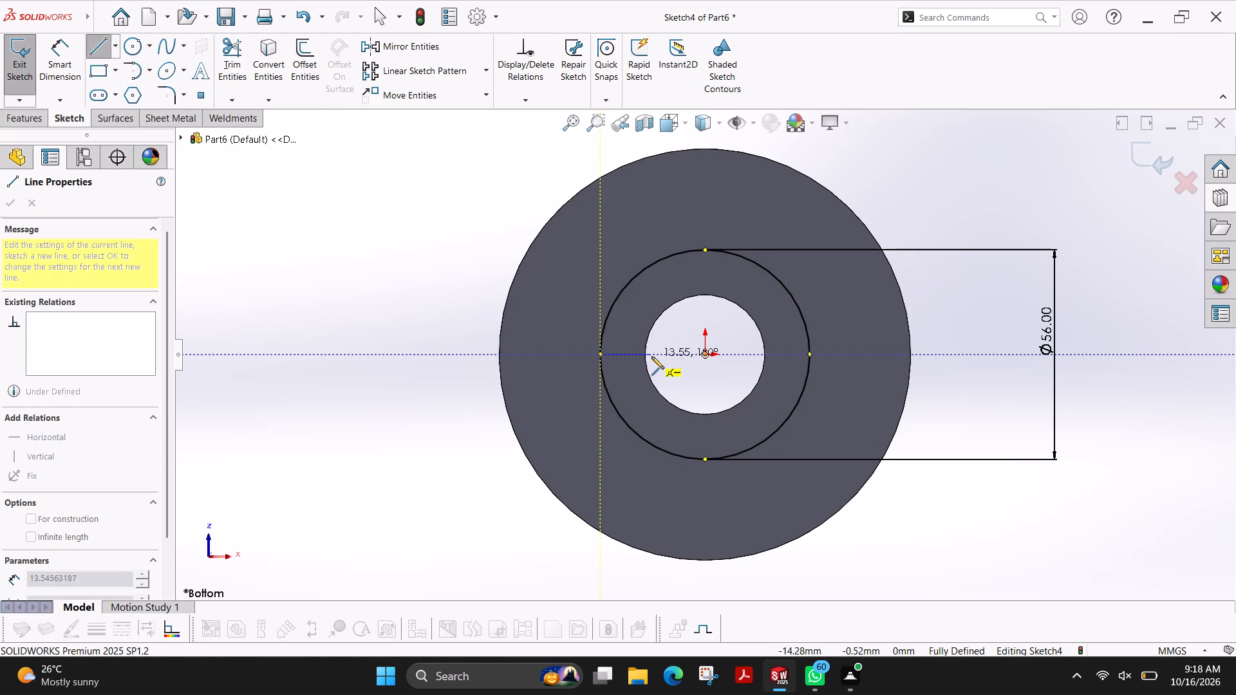
left_click(645, 355)
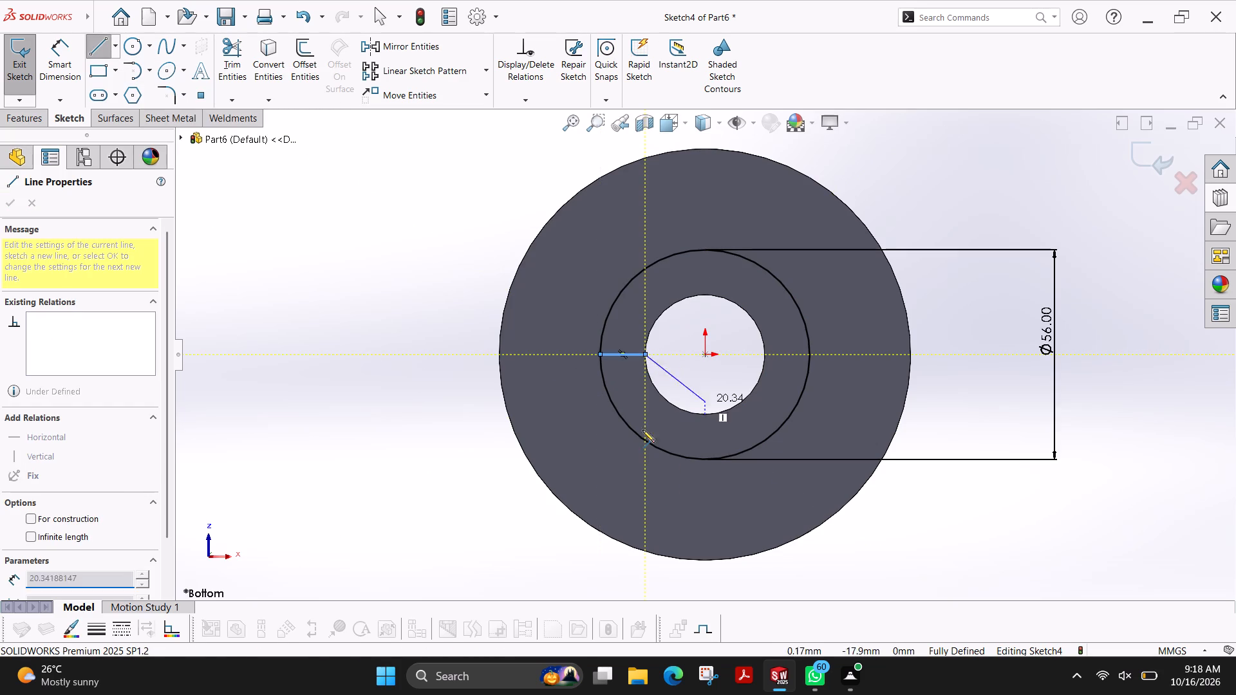
key("Escape")
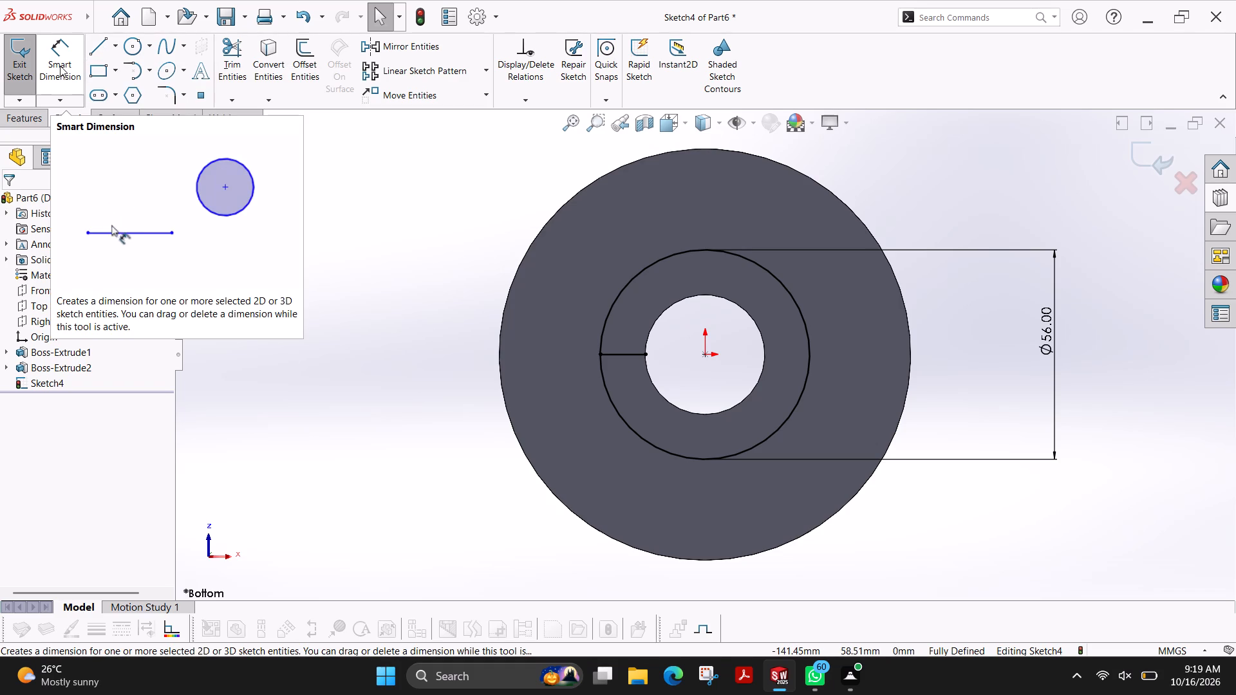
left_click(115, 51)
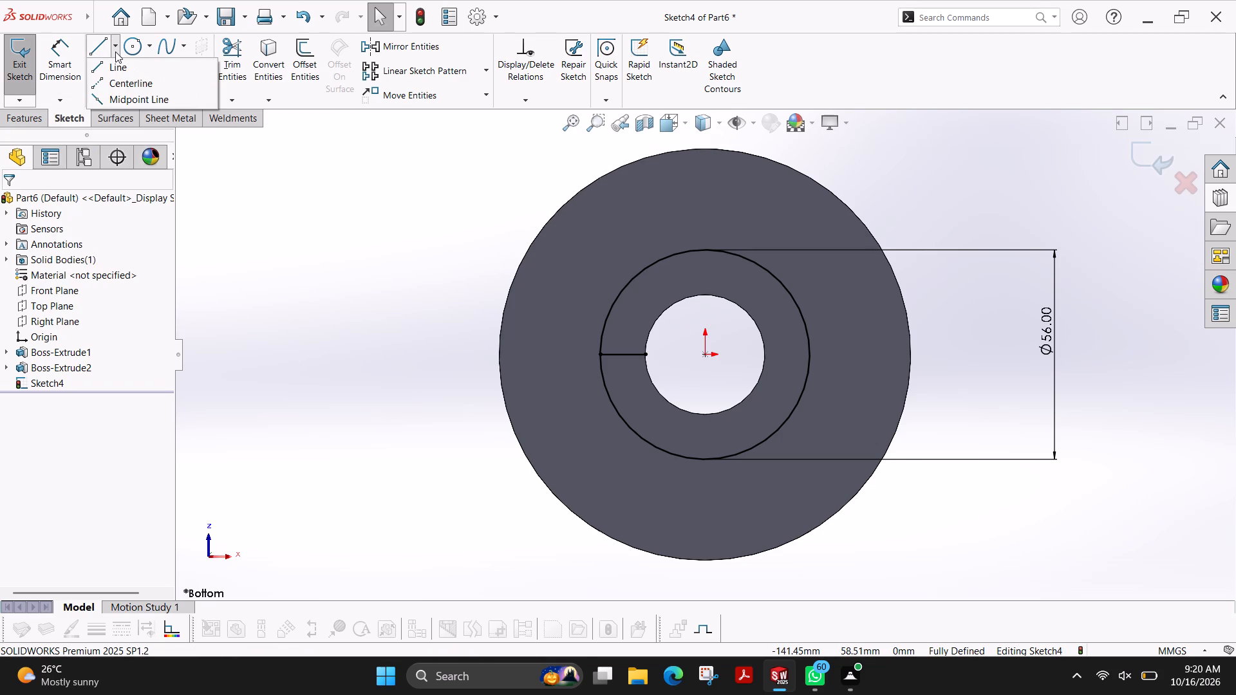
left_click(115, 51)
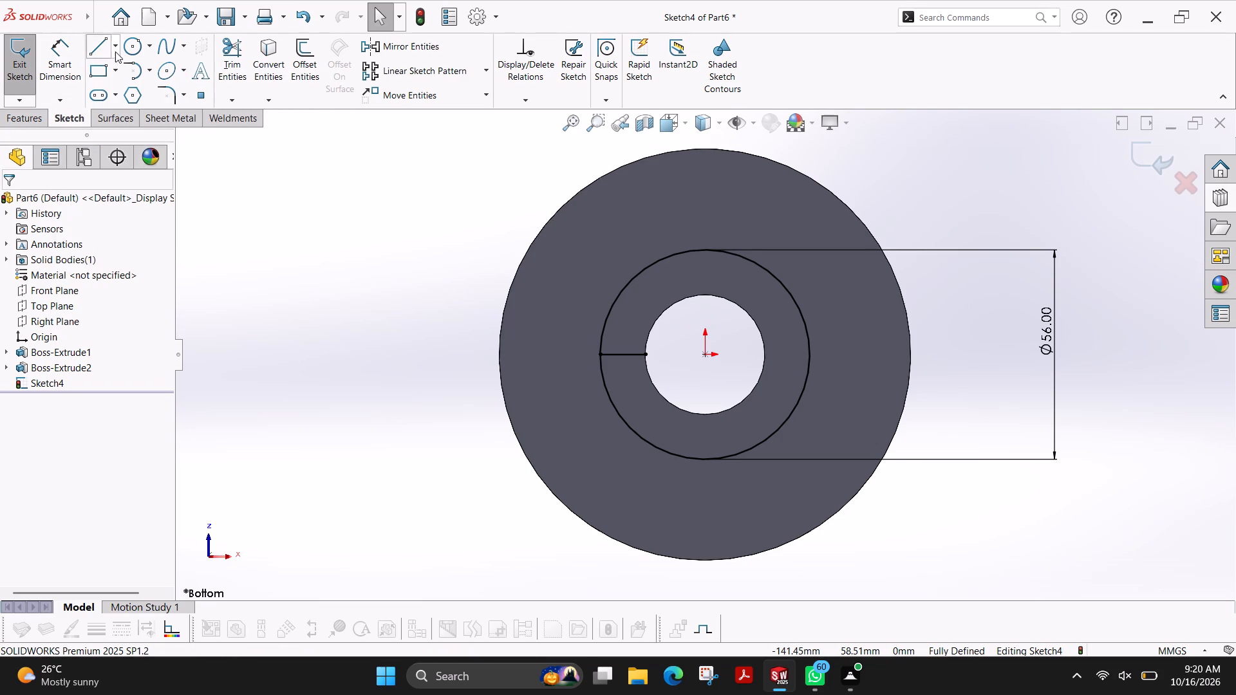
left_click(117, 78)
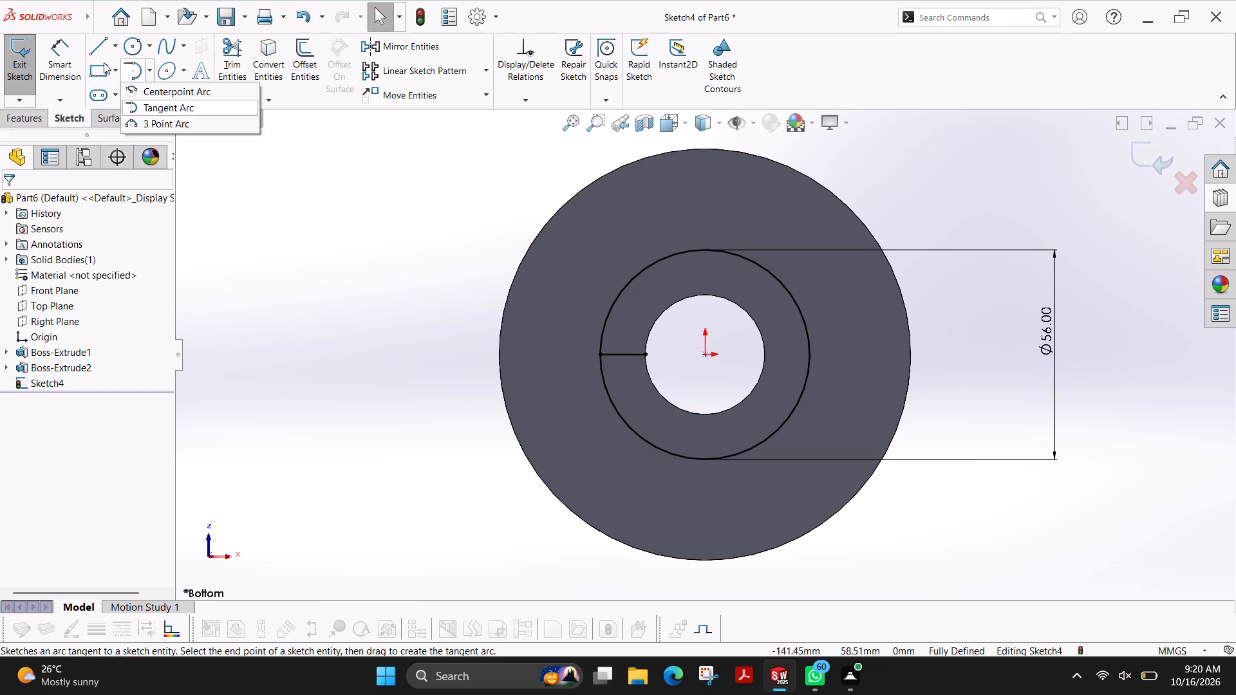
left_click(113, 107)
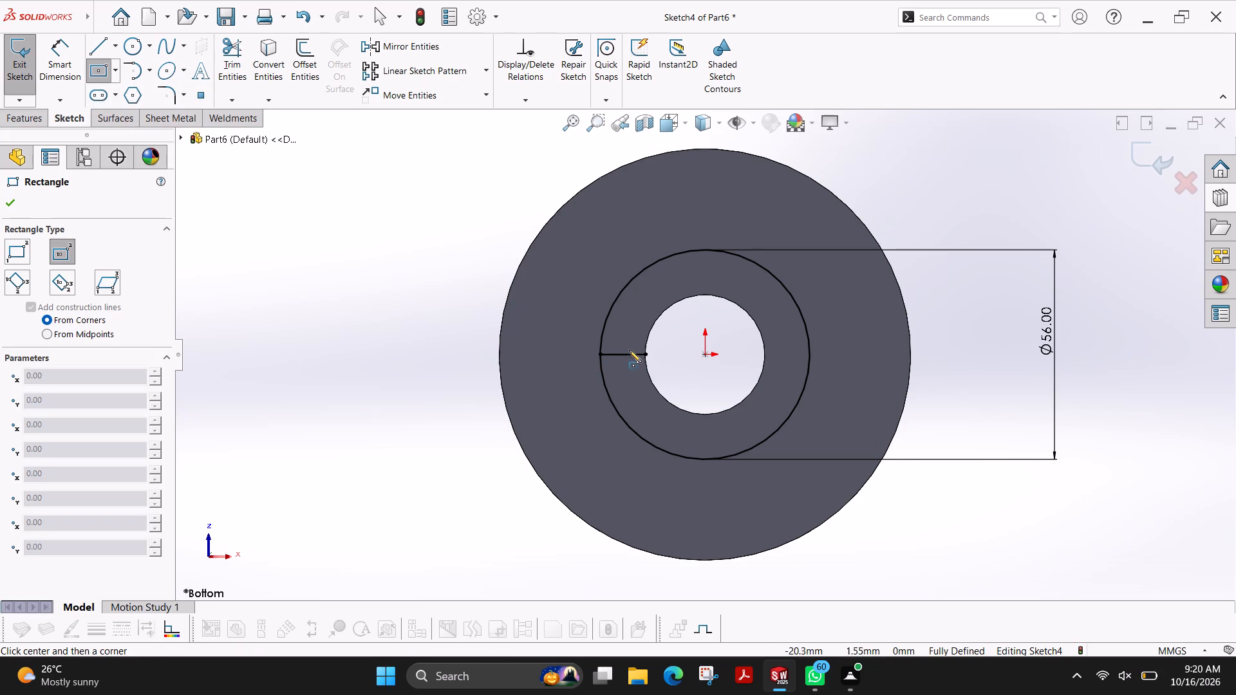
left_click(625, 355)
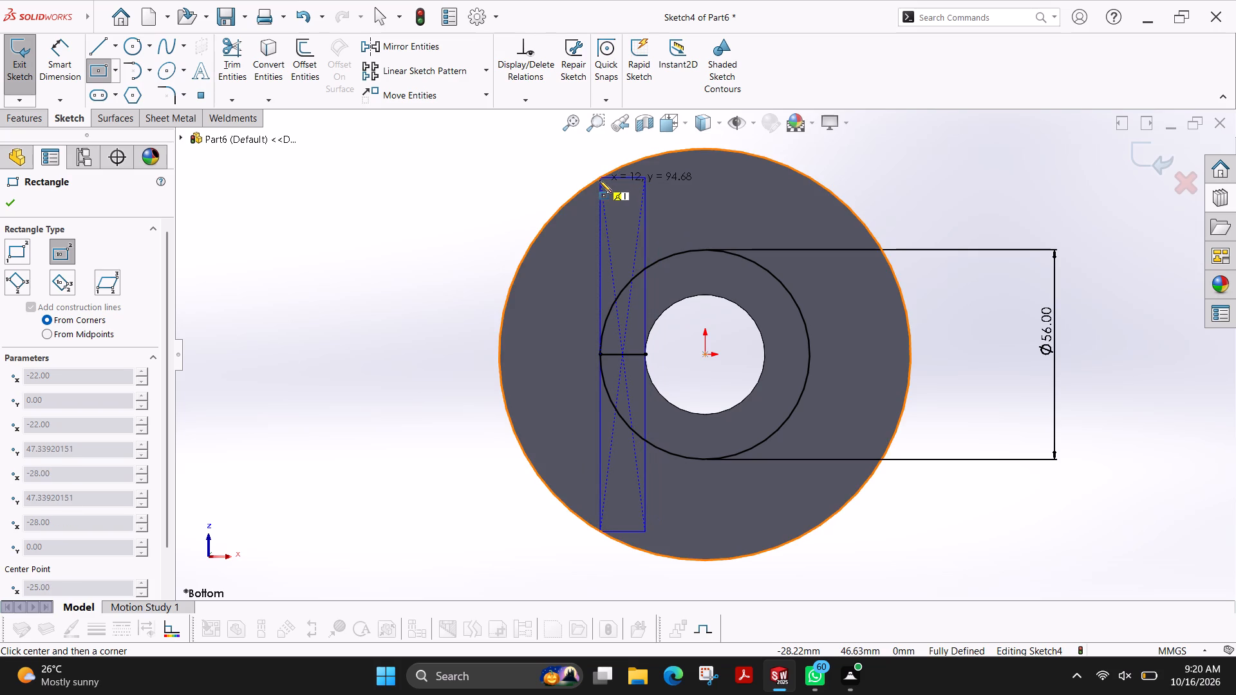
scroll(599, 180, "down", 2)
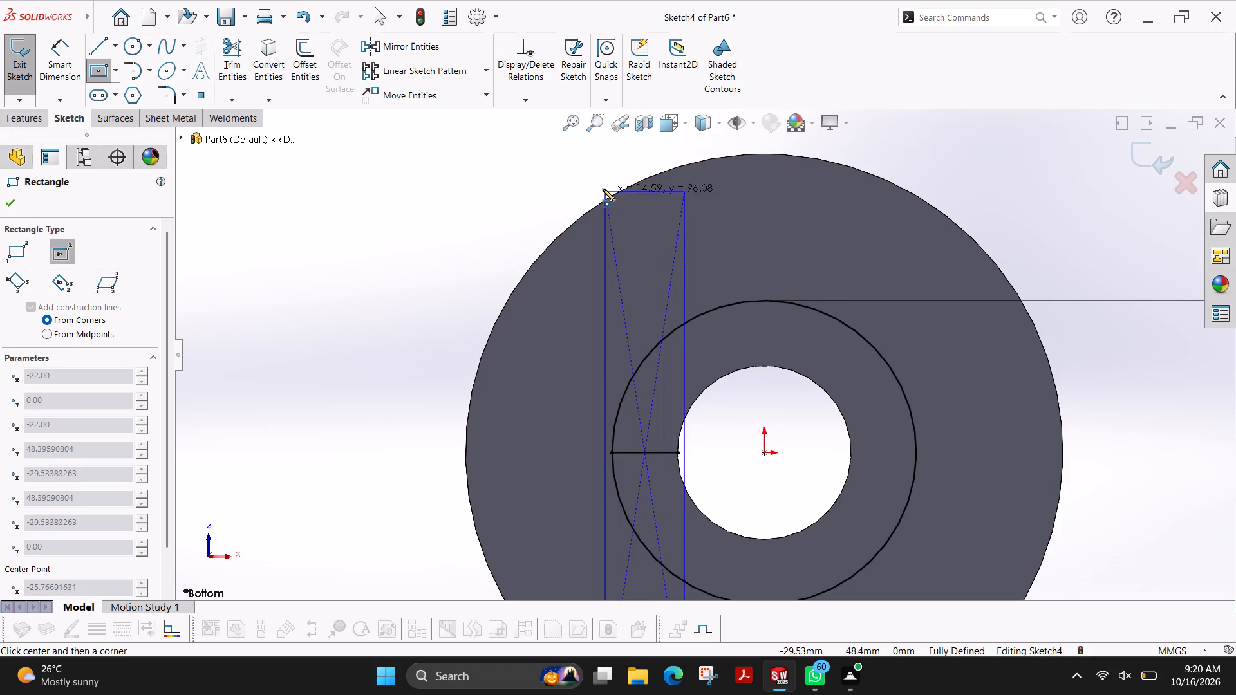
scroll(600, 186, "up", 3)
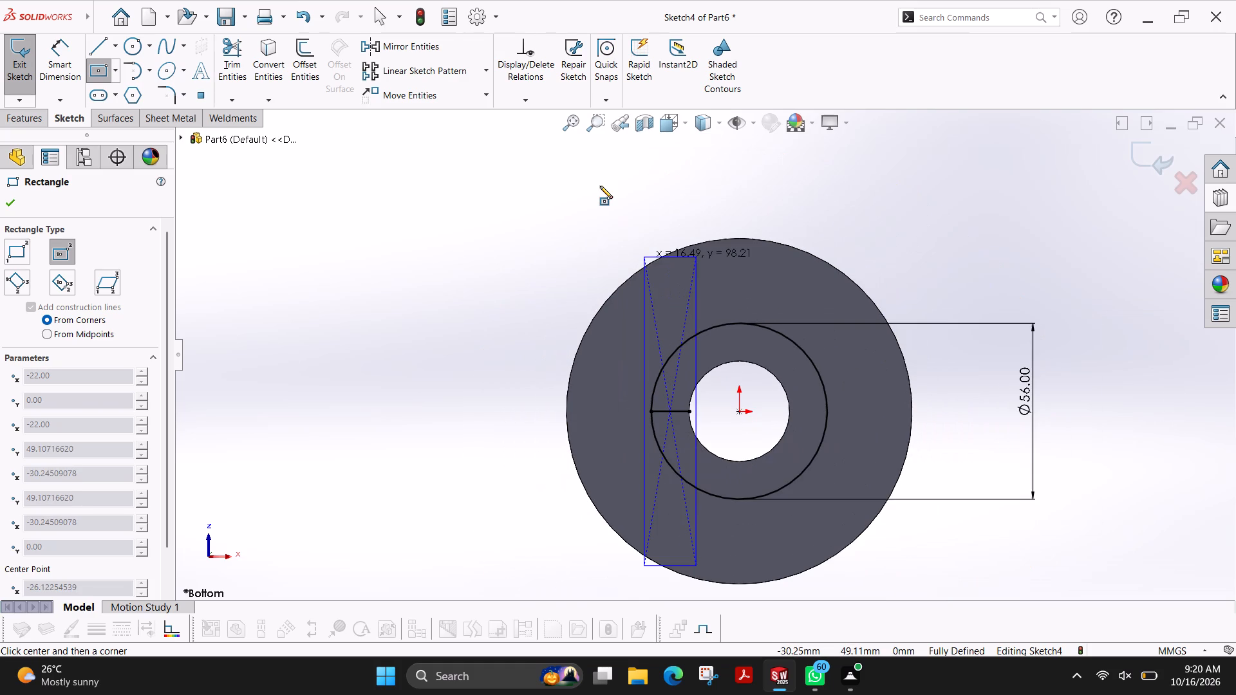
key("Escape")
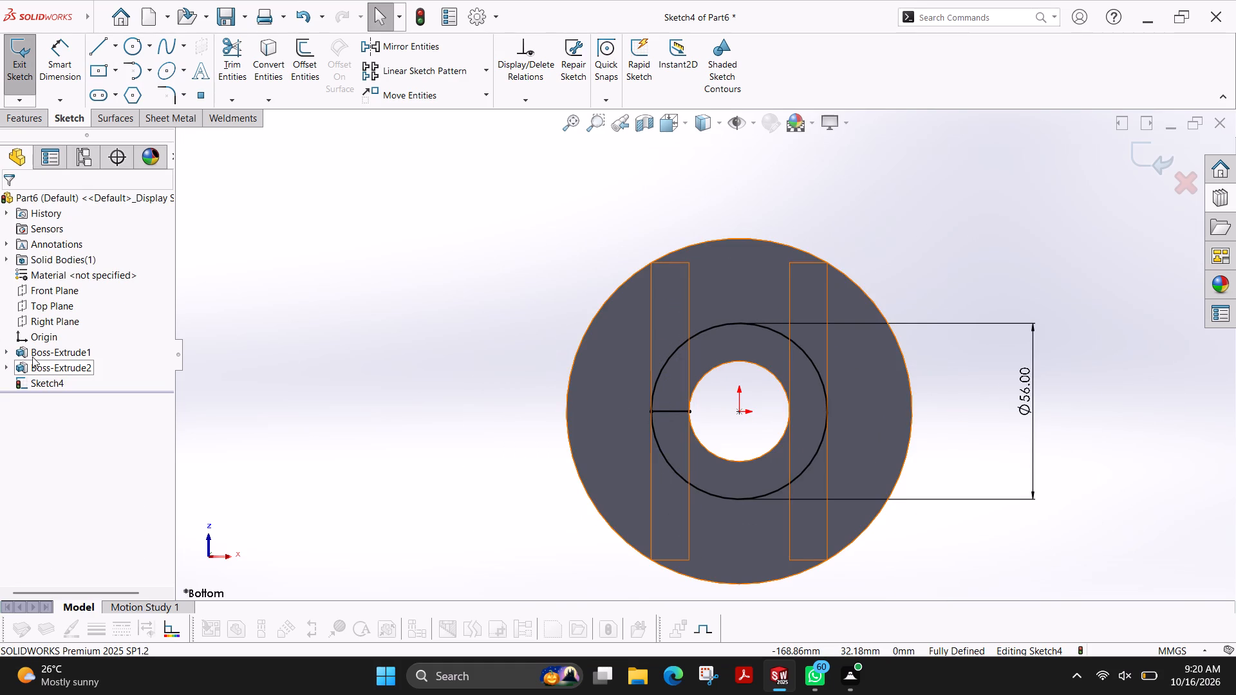
Open Boss-Extrude2's Sketch3 and examine how the two bar rectangles meet the central hole and the disc's outer edge.
left_click(6, 364)
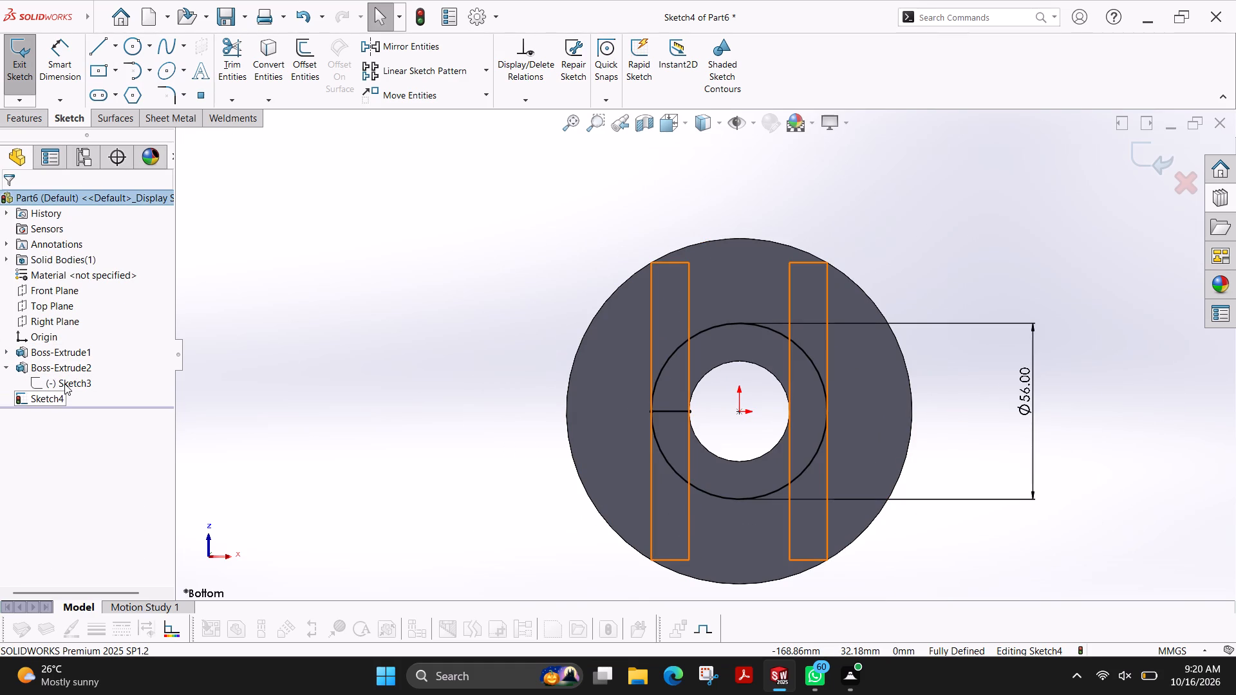
double_click(64, 384)
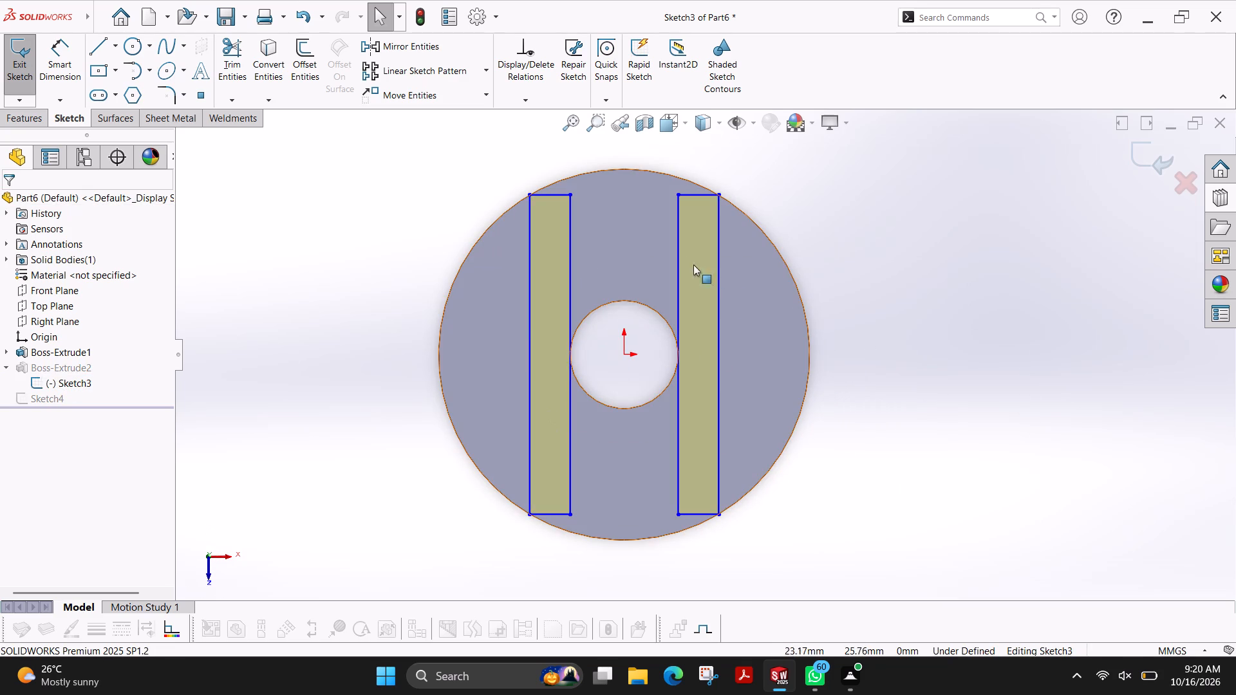
scroll(588, 227, "down", 6)
scroll(588, 227, "up", 4)
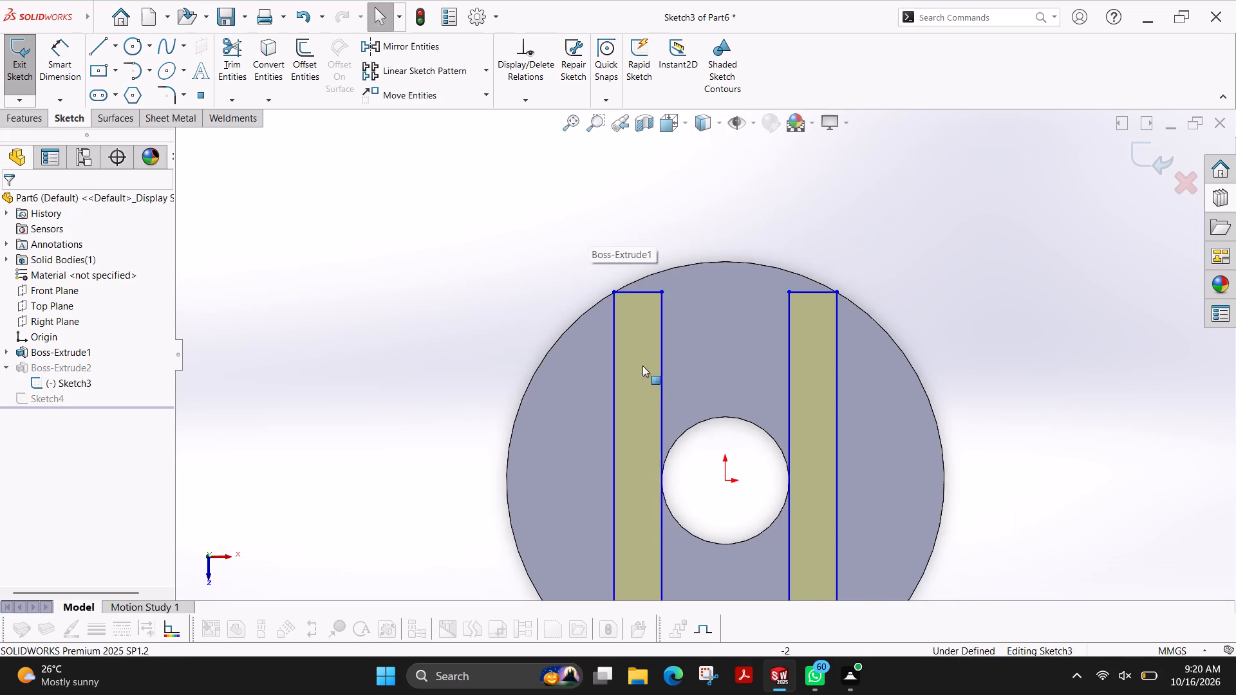
scroll(680, 414, "down", 4)
scroll(653, 523, "up", 4)
scroll(709, 468, "down", 4)
scroll(626, 436, "down", 3)
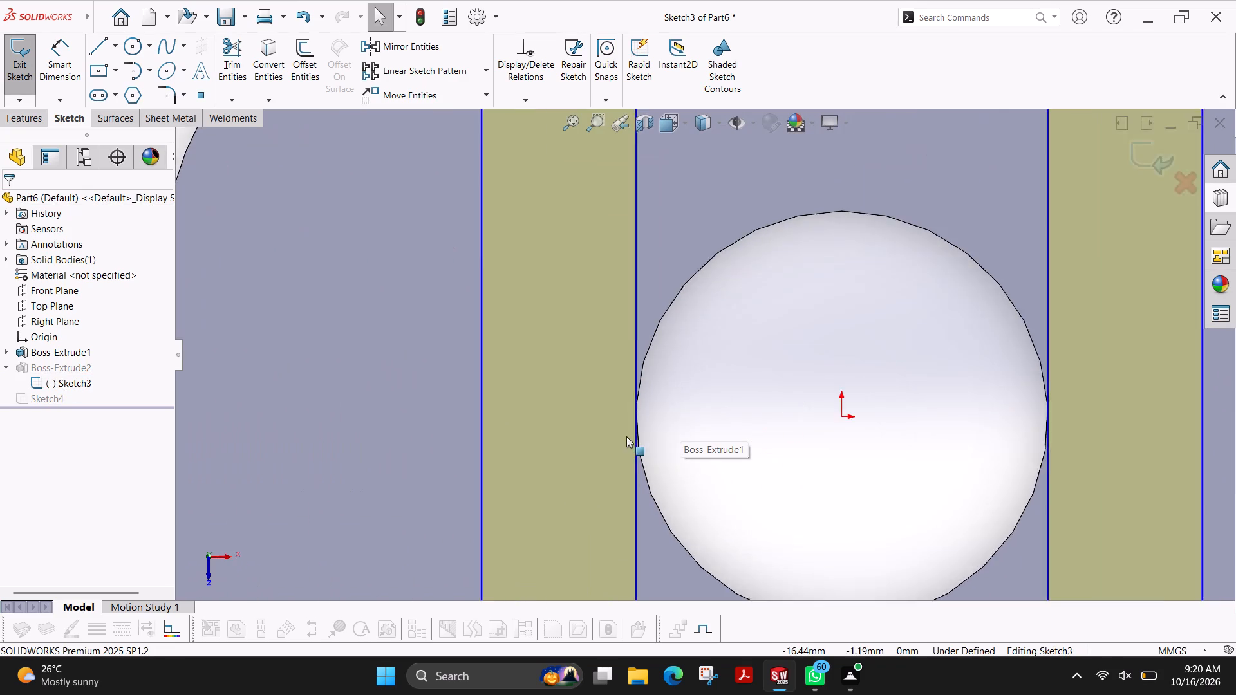
scroll(686, 404, "down", 7)
scroll(637, 404, "up", 12)
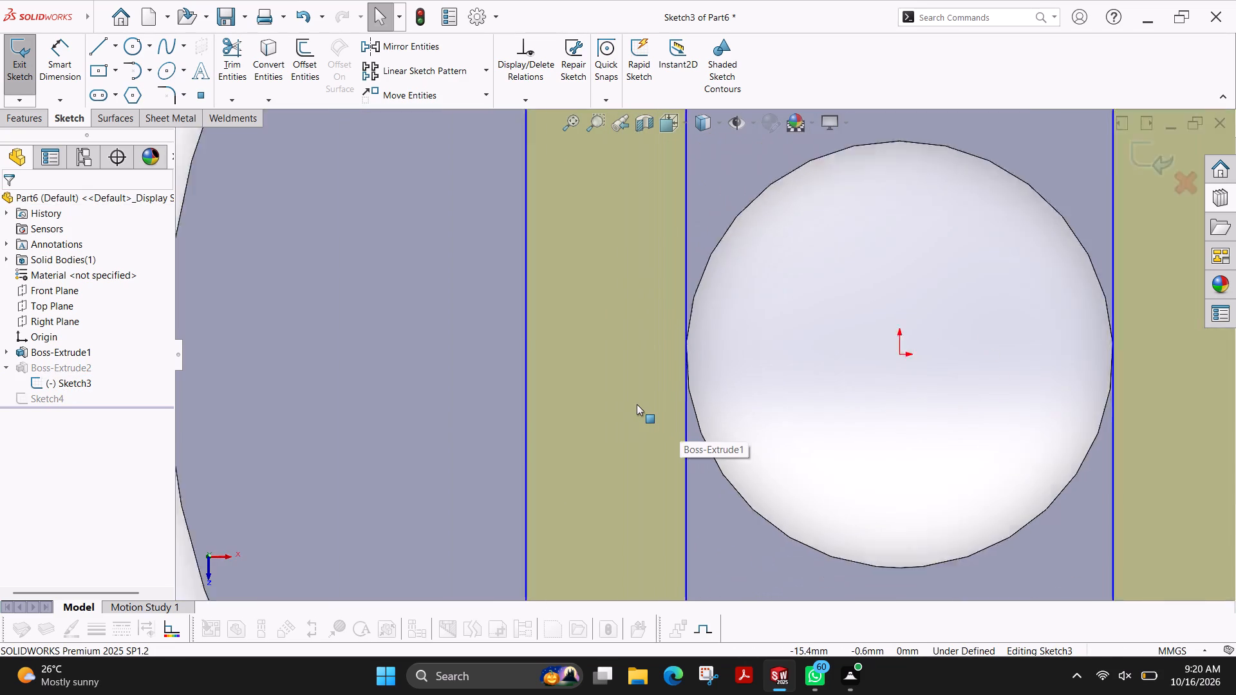
scroll(637, 404, "up", 2)
scroll(653, 254, "up", 2)
scroll(693, 163, "down", 10)
scroll(534, 357, "down", 9)
scroll(626, 287, "down", 4)
scroll(626, 287, "up", 9)
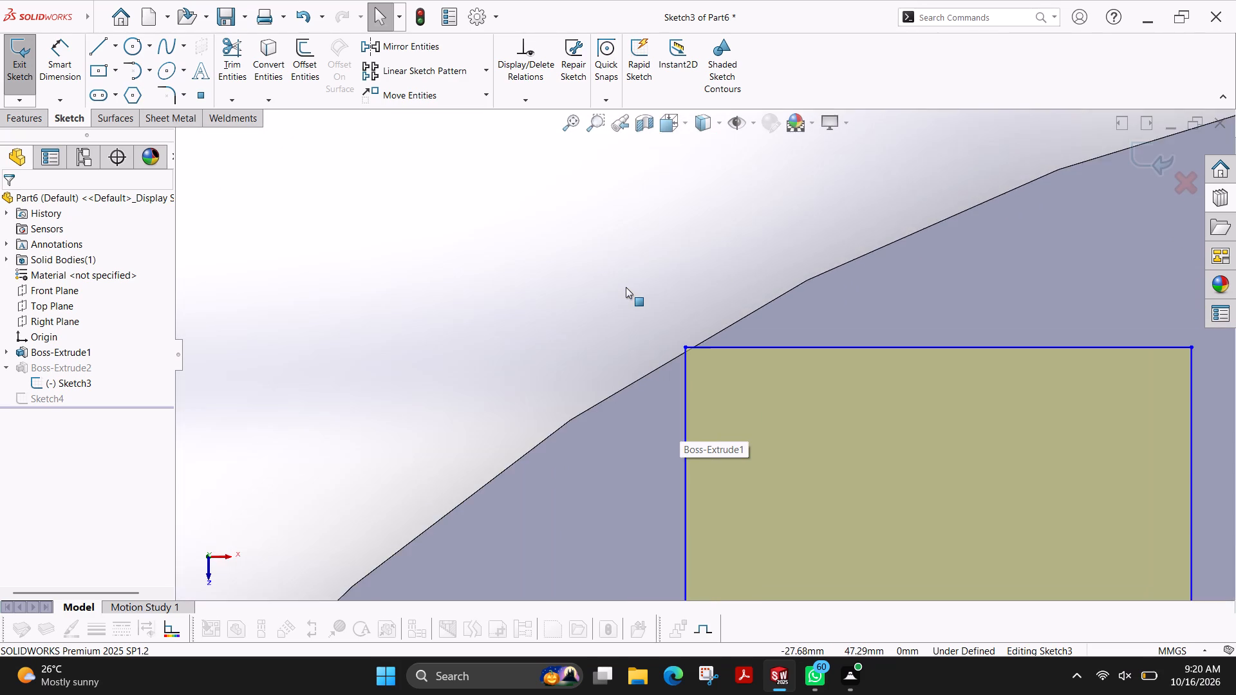
scroll(626, 287, "up", 12)
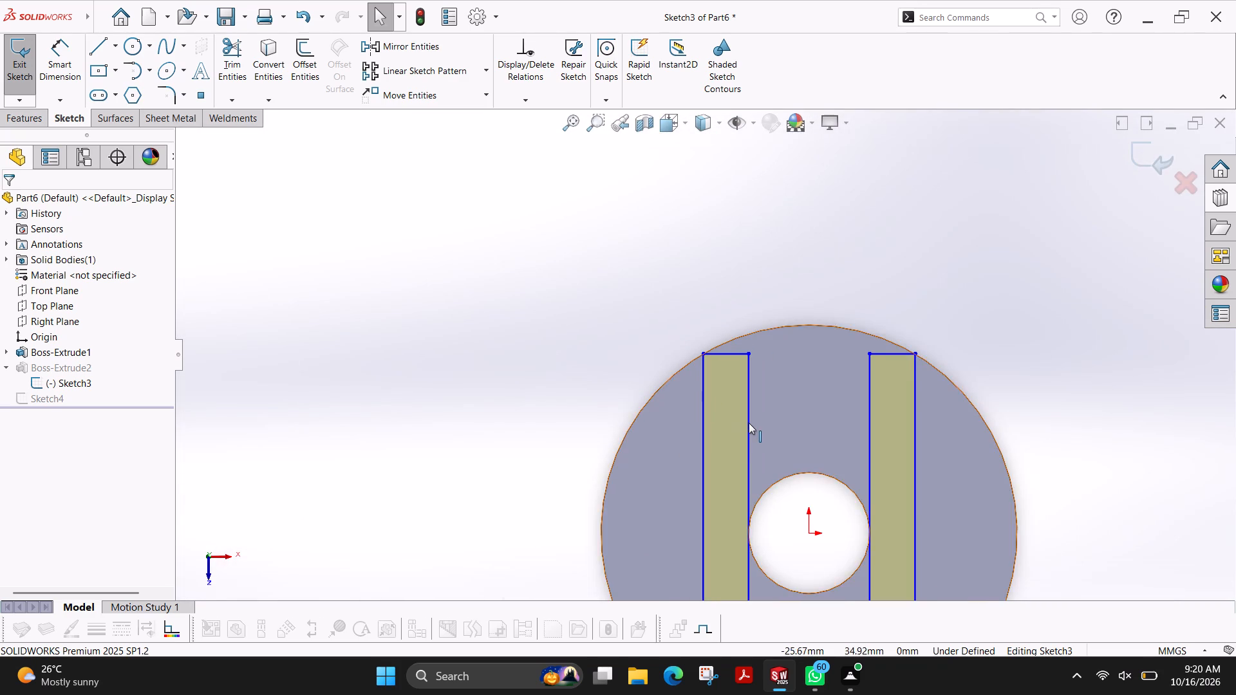
scroll(749, 423, "up", 5)
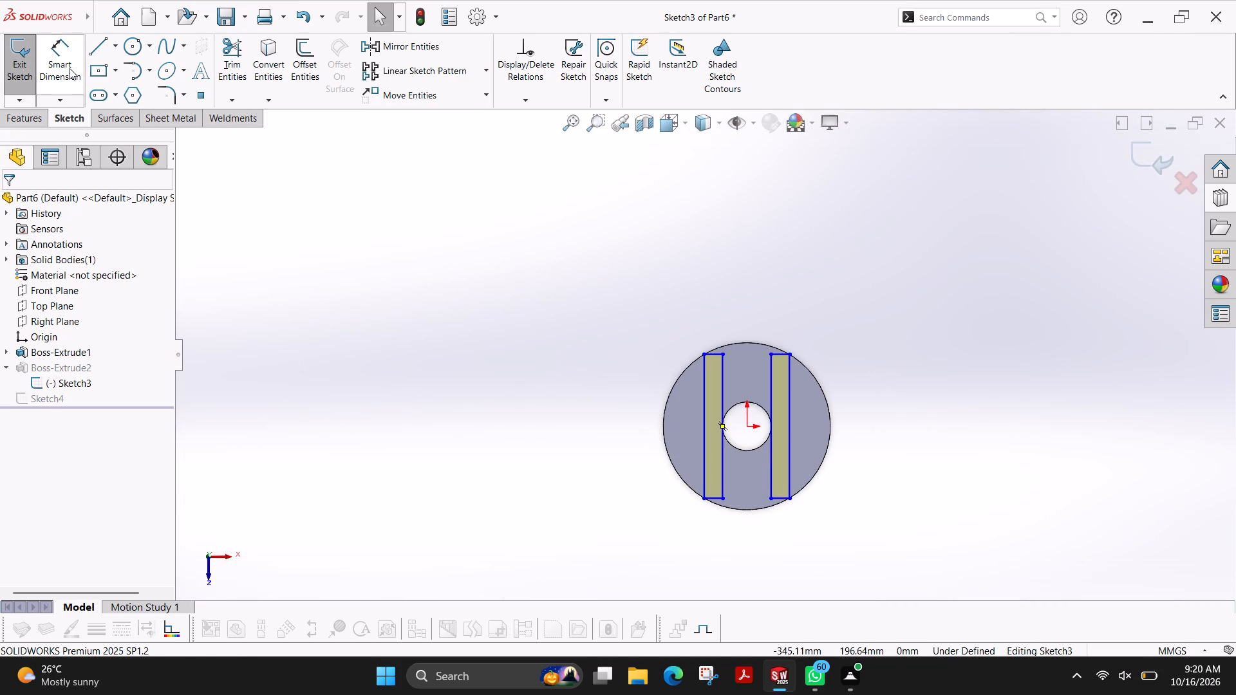
Measure the short edge of the bar rectangle in Sketch3, then exit the sketch without adding a dimension.
left_click(70, 68)
scroll(668, 391, "down", 3)
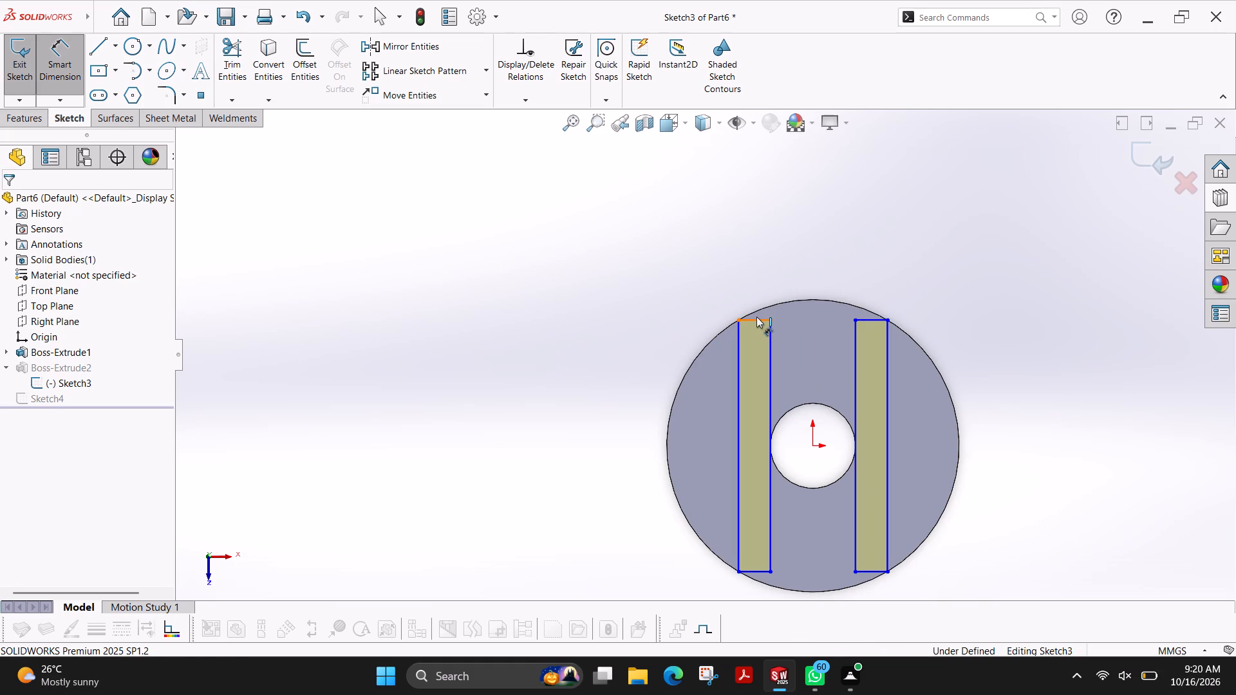
left_click(756, 317)
key("Escape")
left_click(30, 68)
Reopen Sketch4, containing the 56 mm circle, for editing.
scroll(640, 441, "down", 2)
scroll(640, 441, "up", 2)
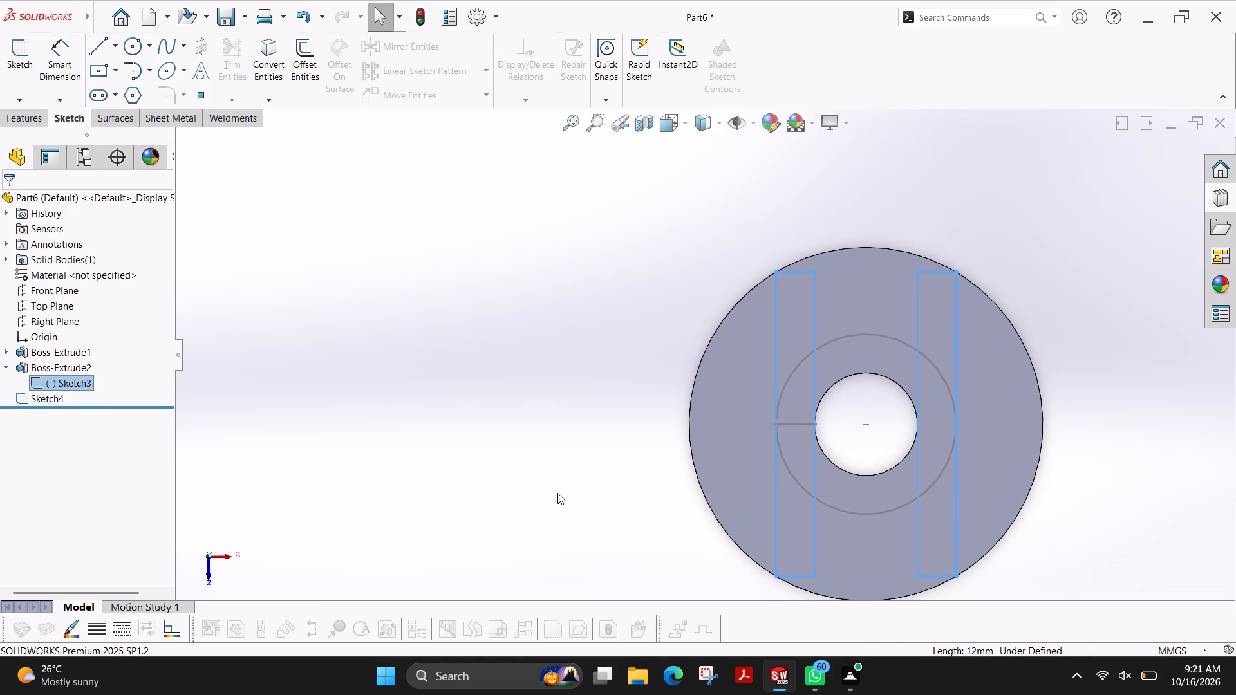
left_click(51, 396)
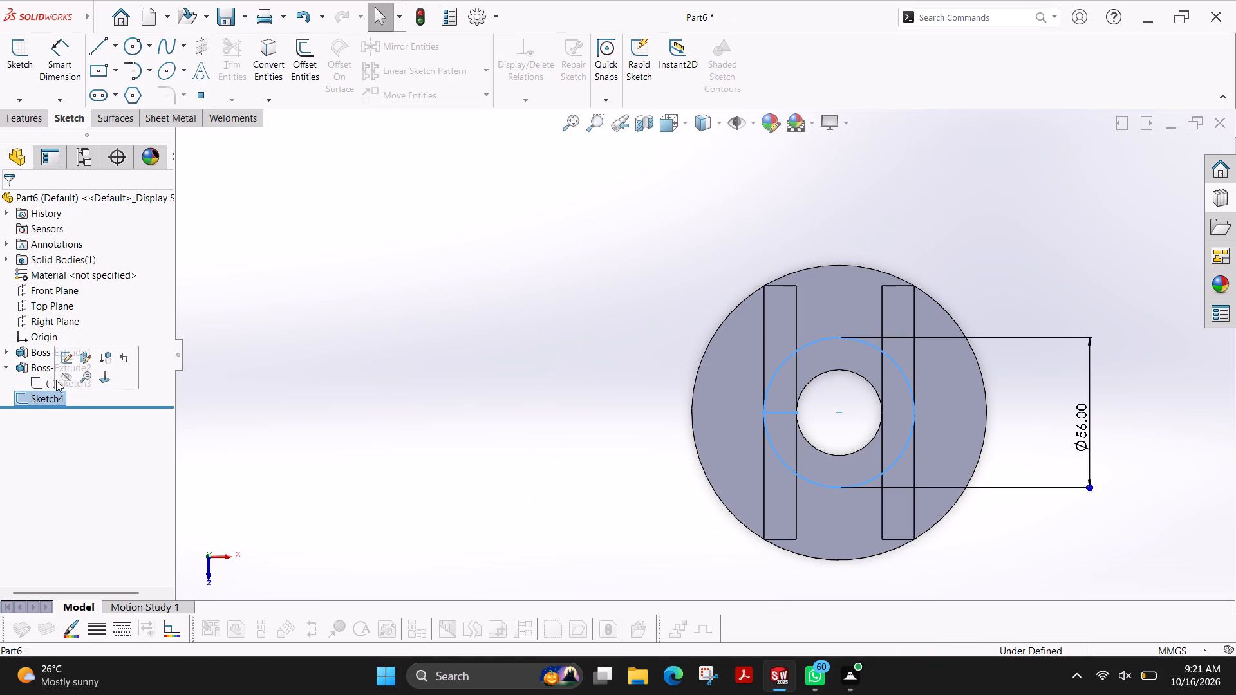
left_click(66, 357)
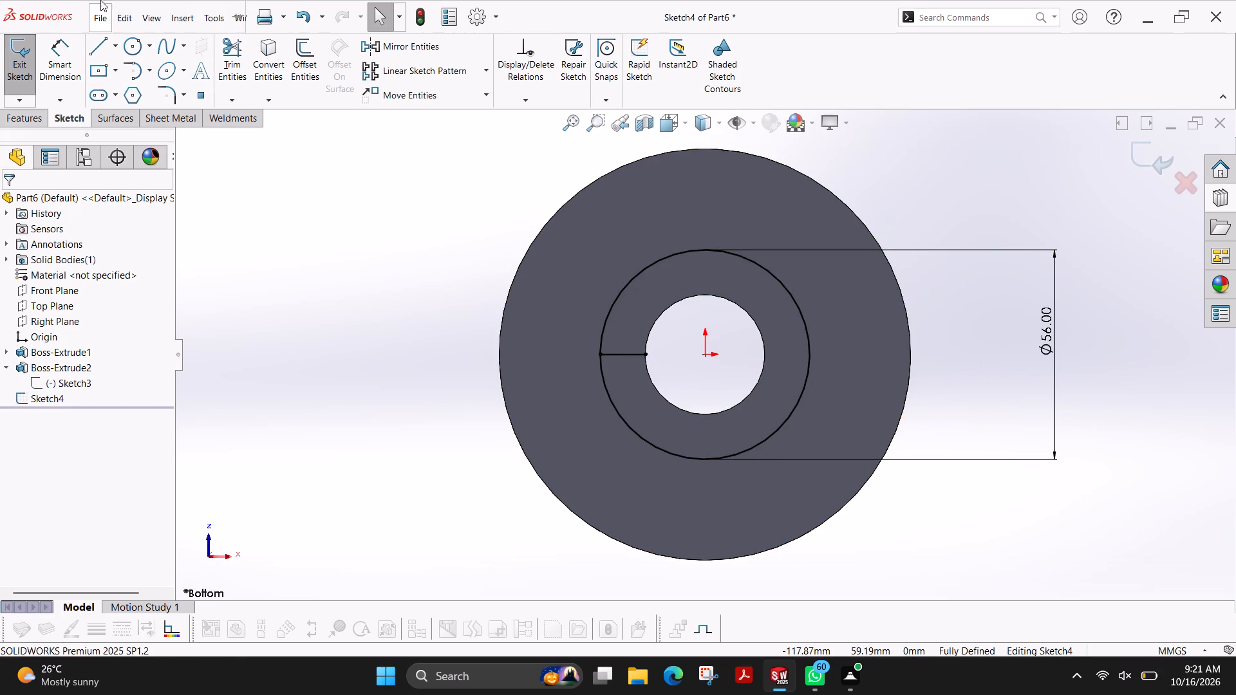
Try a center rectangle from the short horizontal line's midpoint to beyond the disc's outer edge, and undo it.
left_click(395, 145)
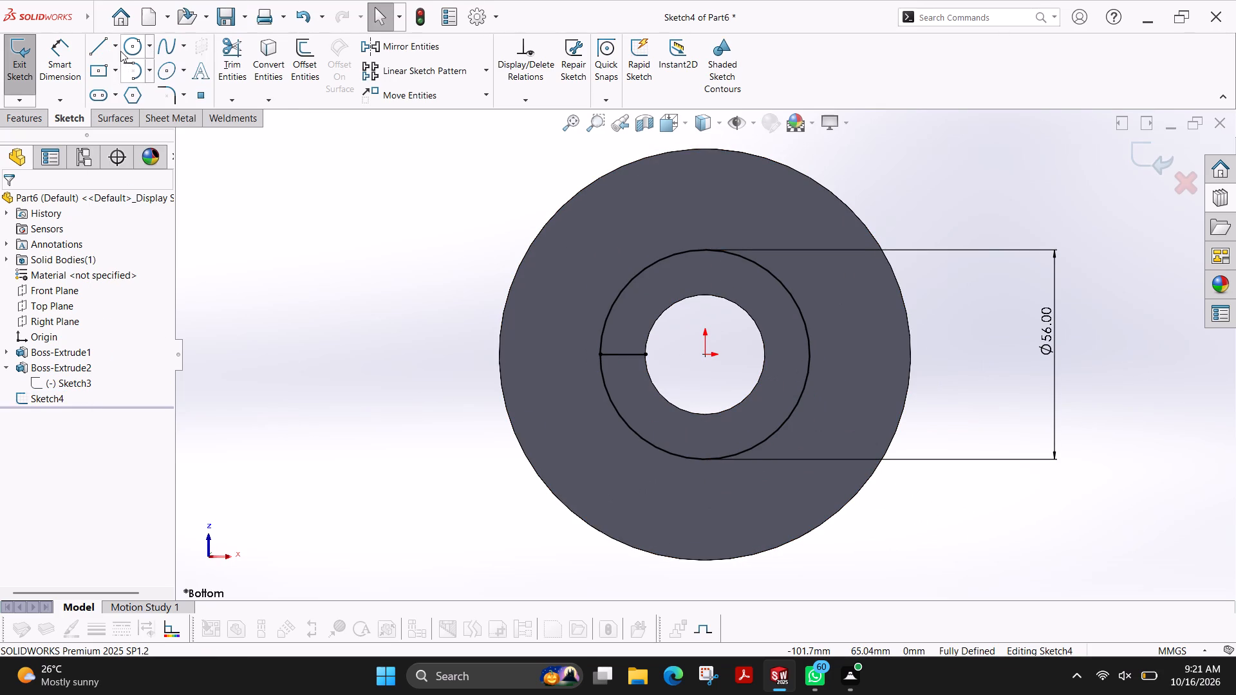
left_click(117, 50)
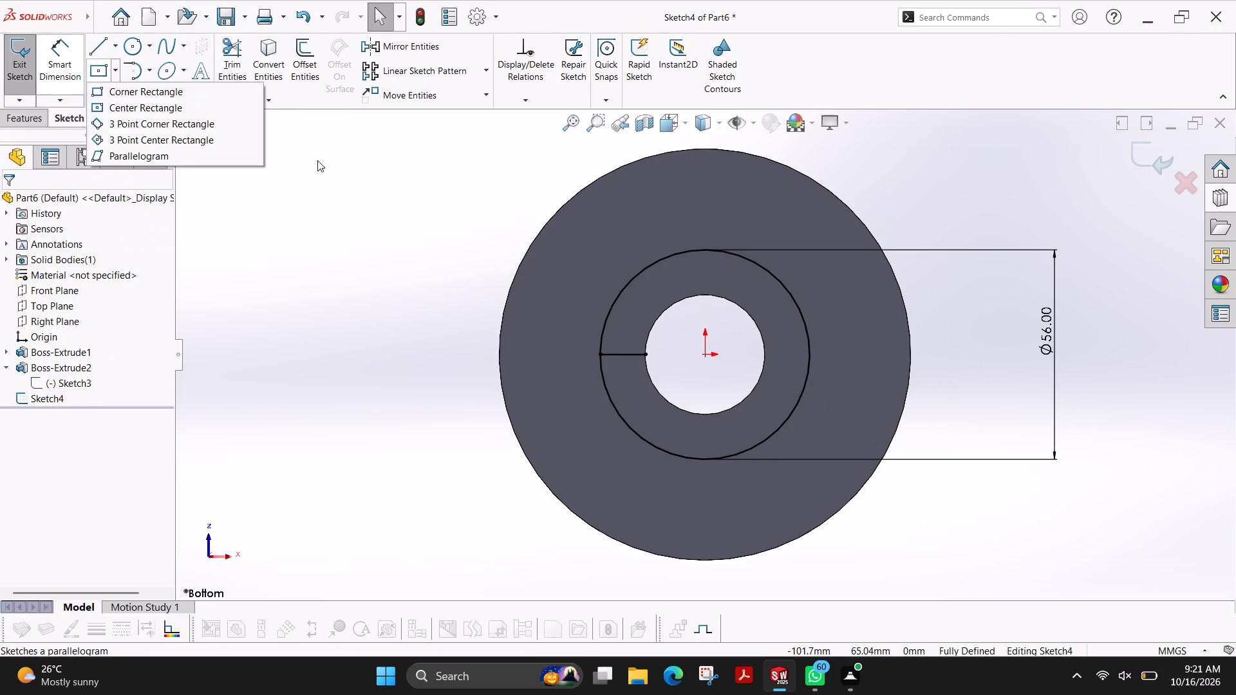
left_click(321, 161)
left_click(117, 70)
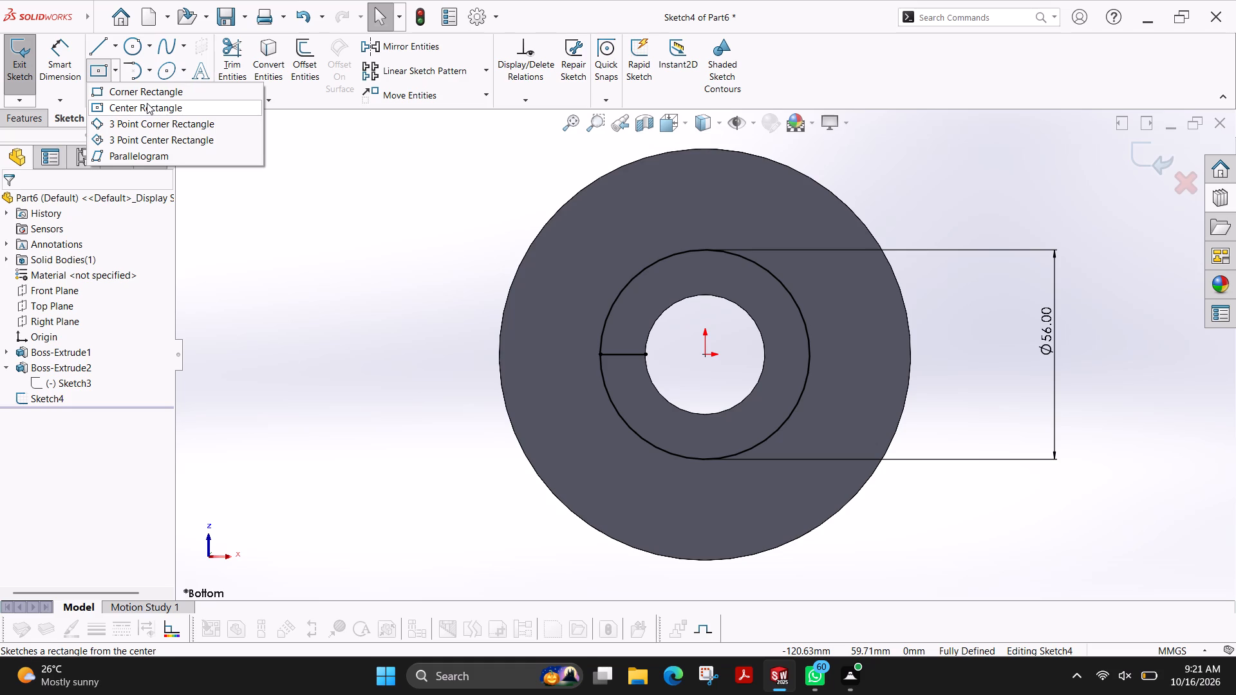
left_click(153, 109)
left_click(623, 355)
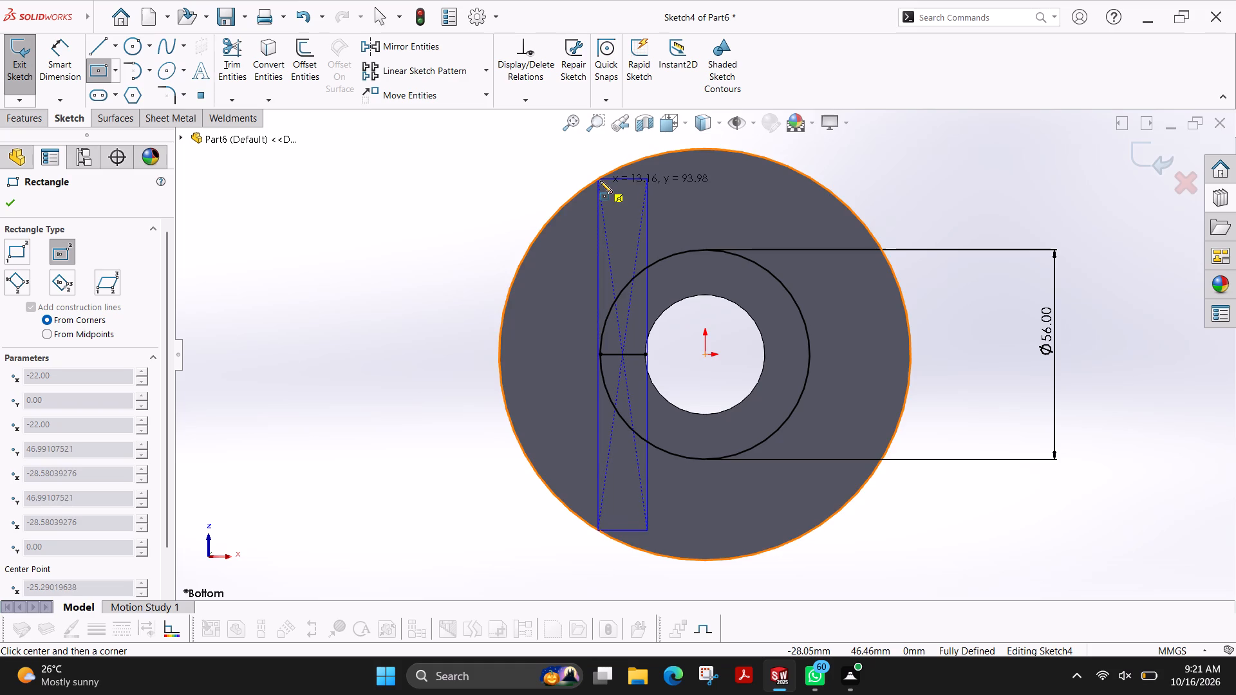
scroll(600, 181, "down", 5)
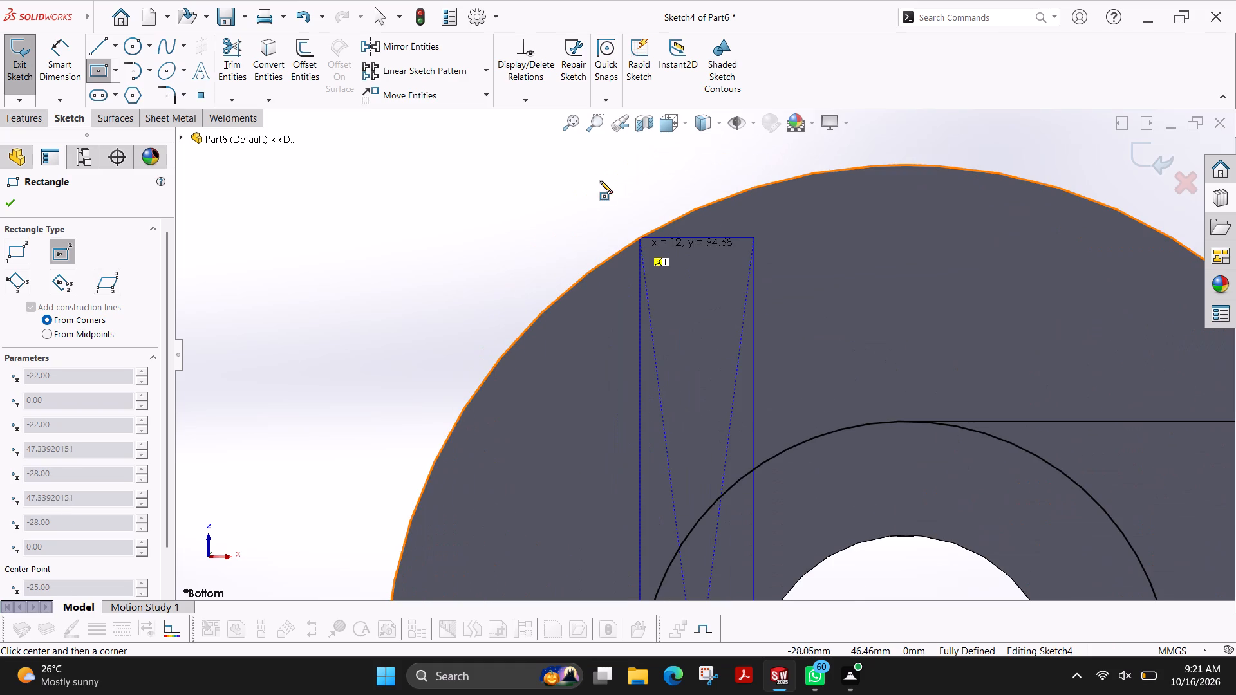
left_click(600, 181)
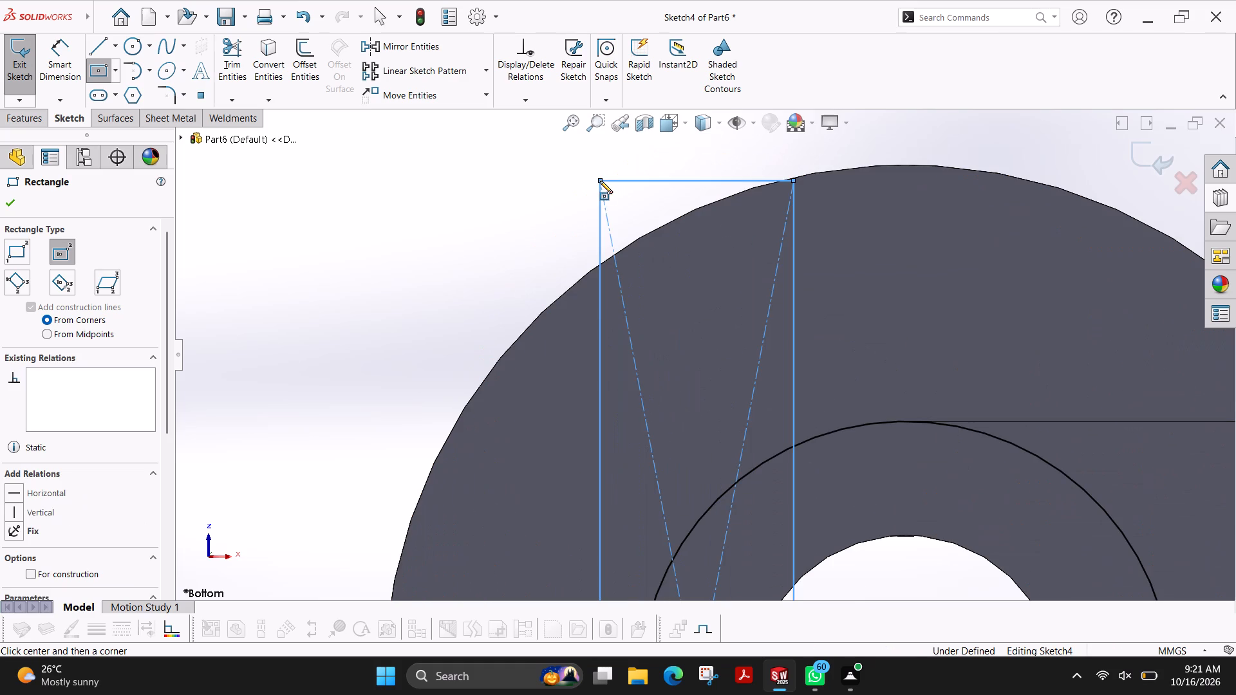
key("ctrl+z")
Sketch a 12 mm by about 95 mm center rectangle on the short horizontal line's midpoint, with its corner on the disc's outer edge.
scroll(639, 293, "up", 2)
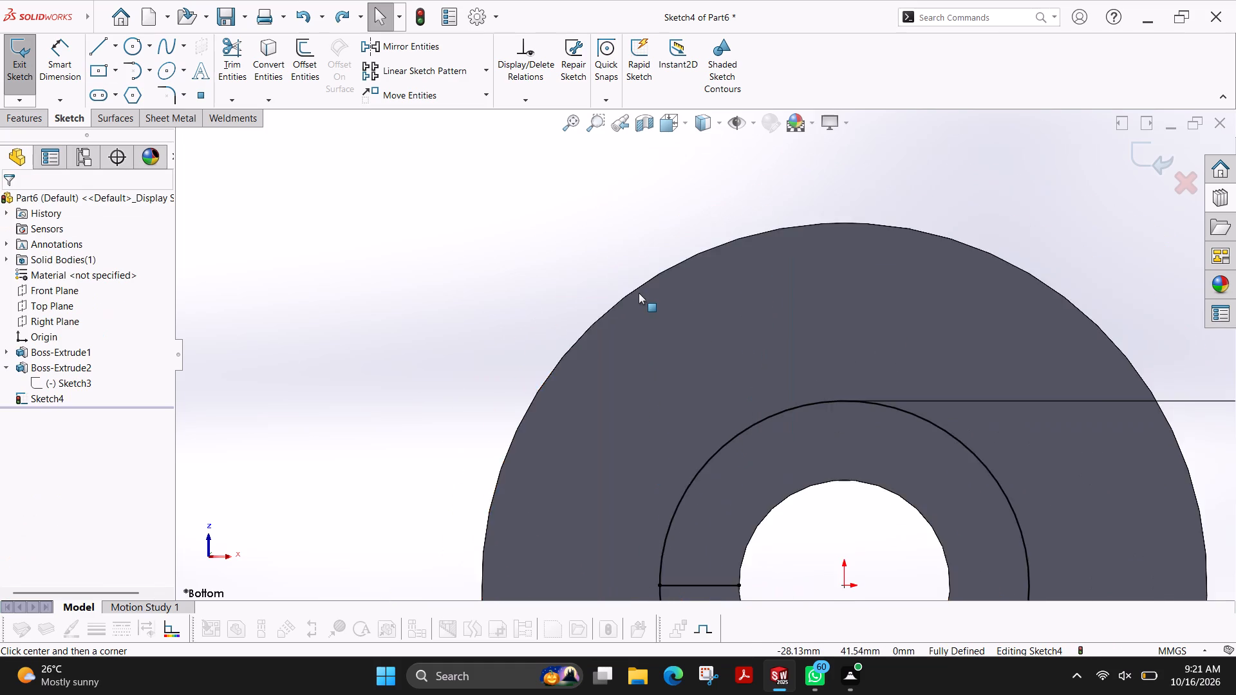
scroll(639, 293, "up", 3)
scroll(742, 519, "down", 3)
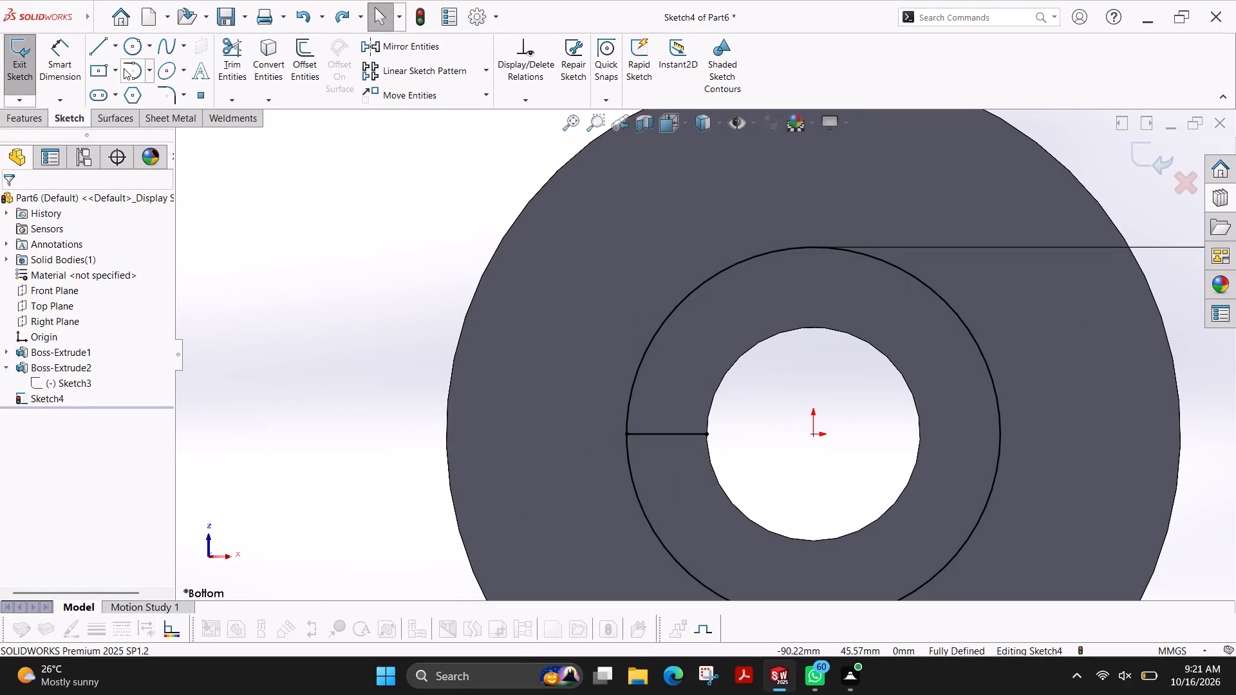
left_click(104, 73)
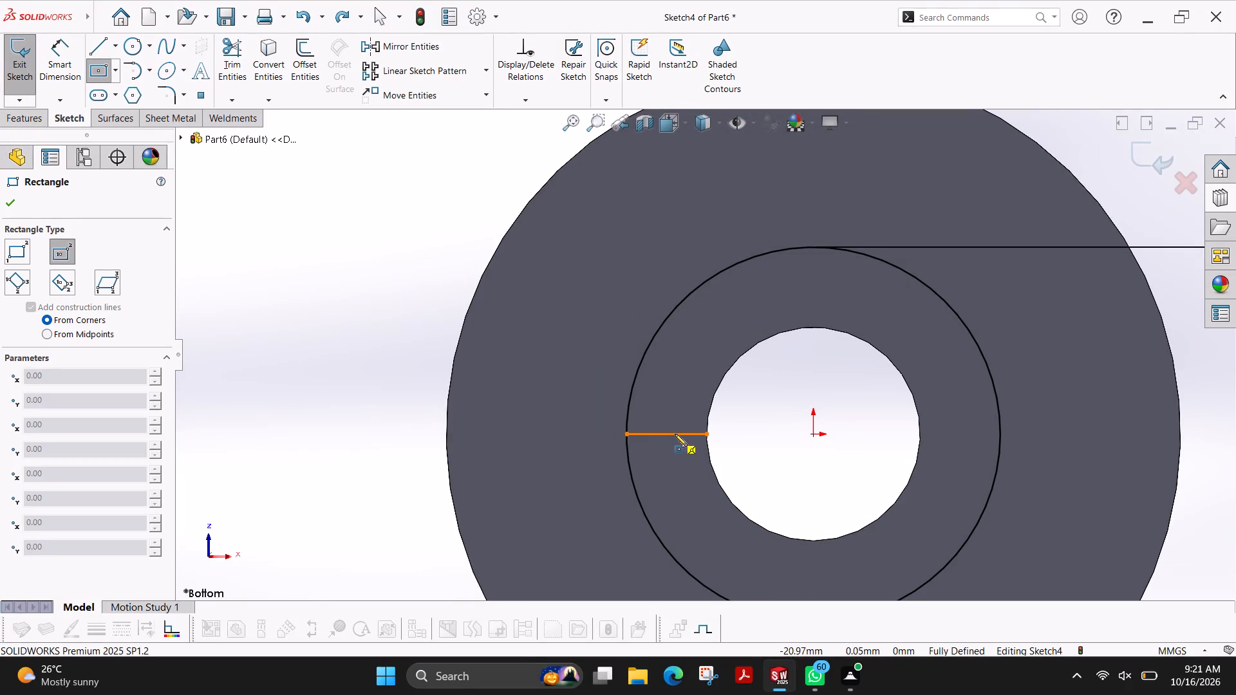
left_click(666, 434)
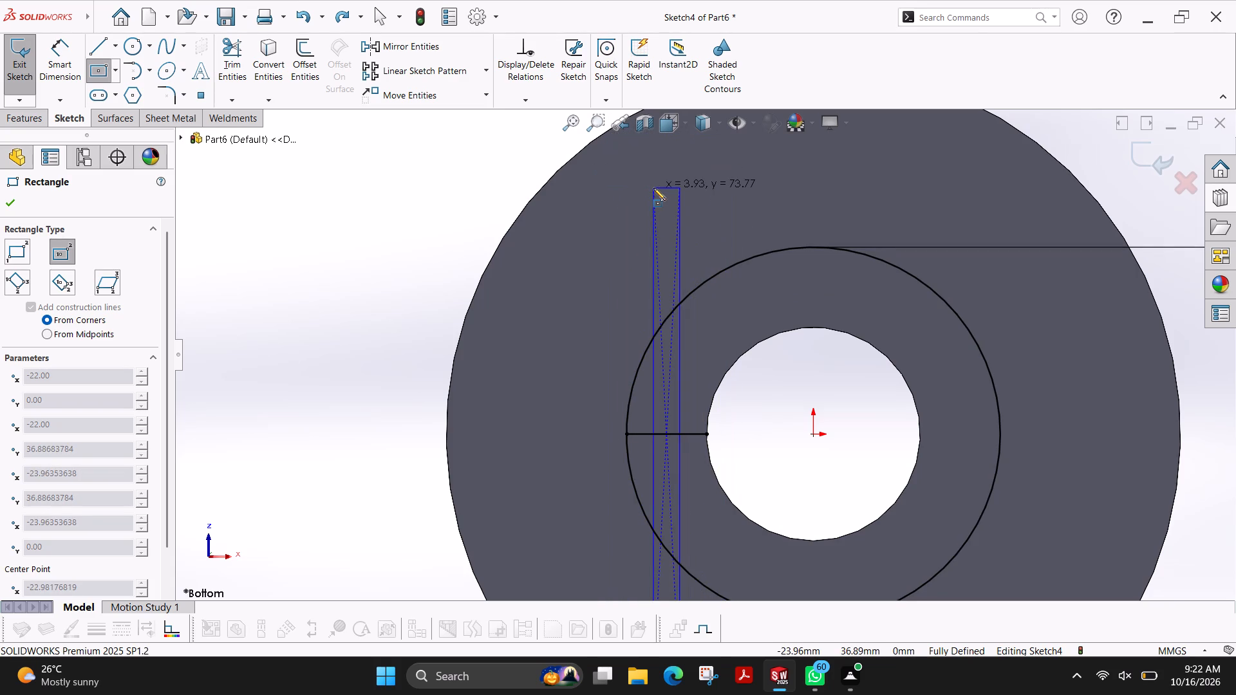
scroll(653, 188, "up", 3)
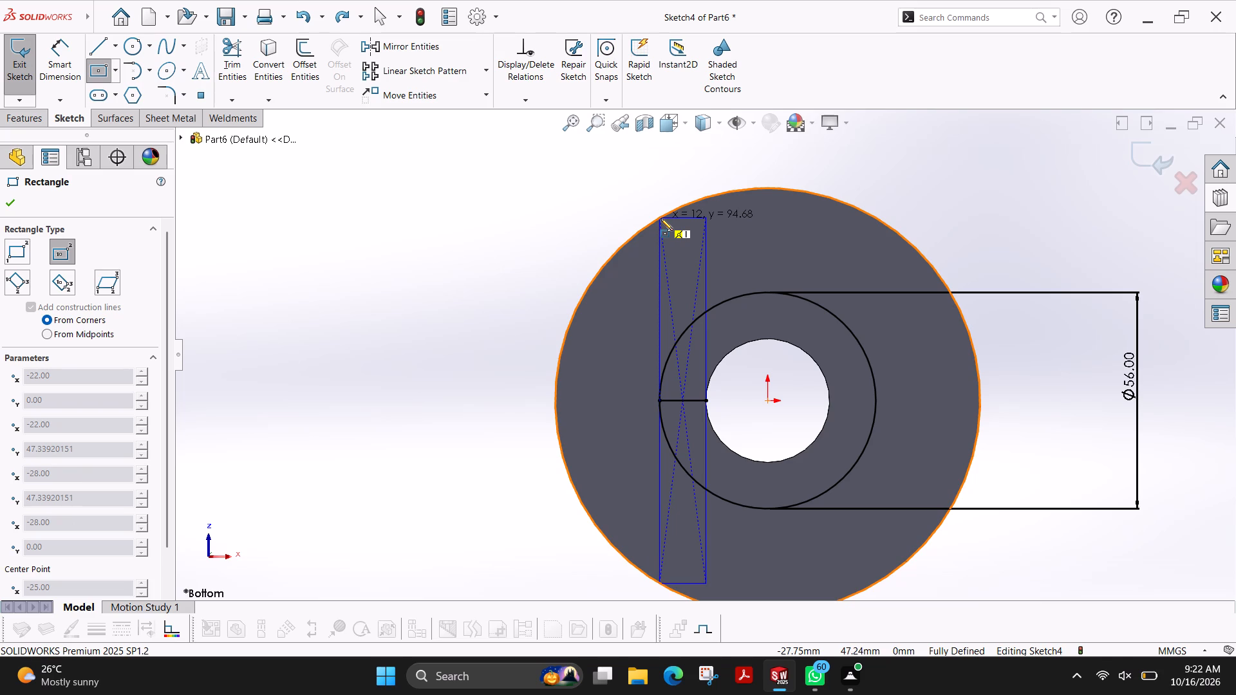
left_click(660, 218)
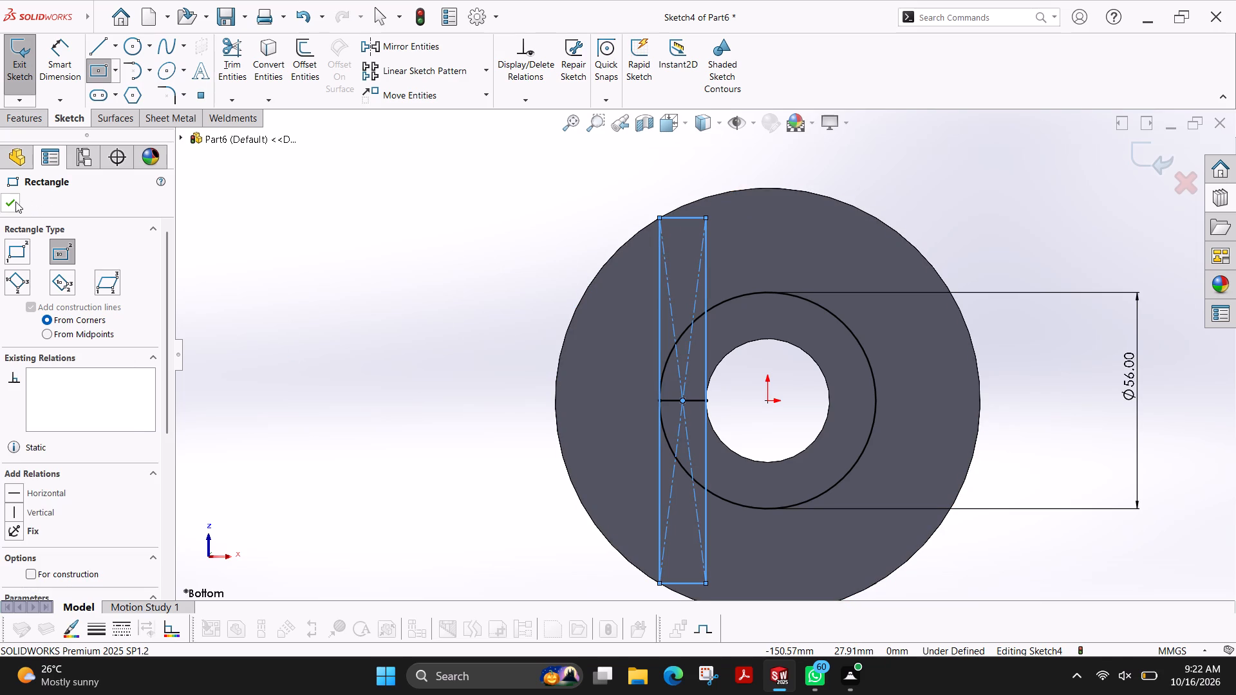
left_click(14, 201)
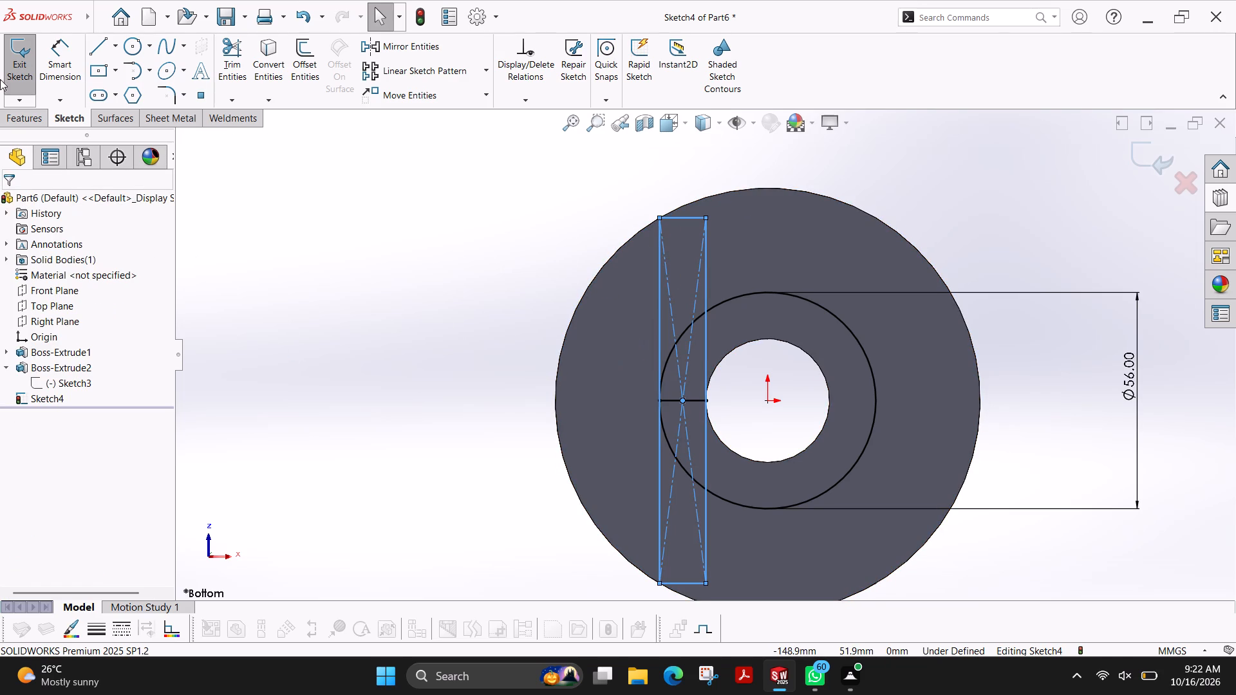
Measure the new rectangle's short edge without adding a dimension.
left_click(79, 44)
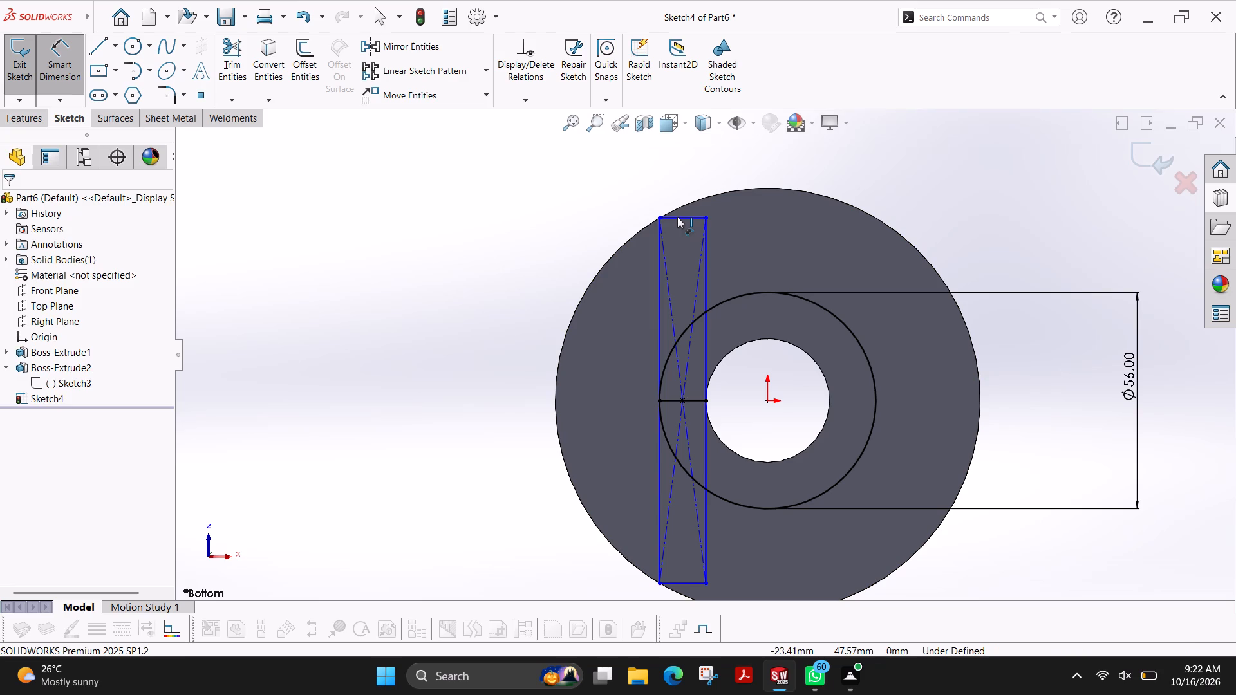
left_click(677, 217)
key("Escape")
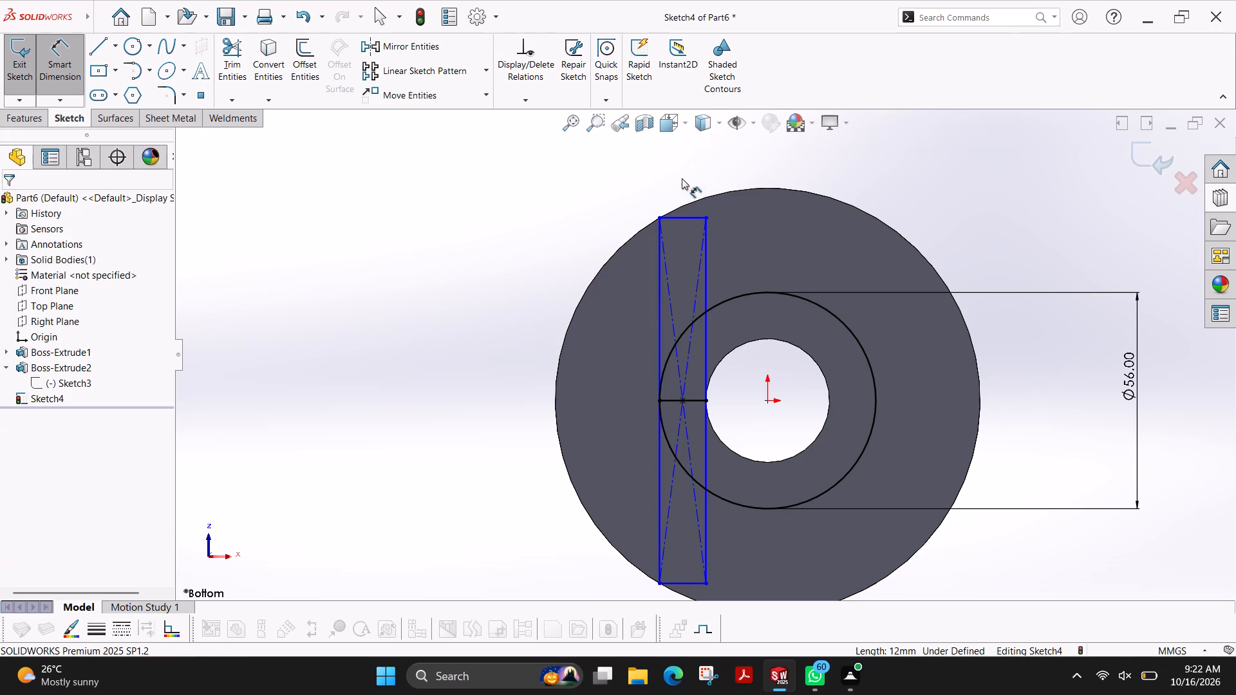
key("Escape")
key("Escape")
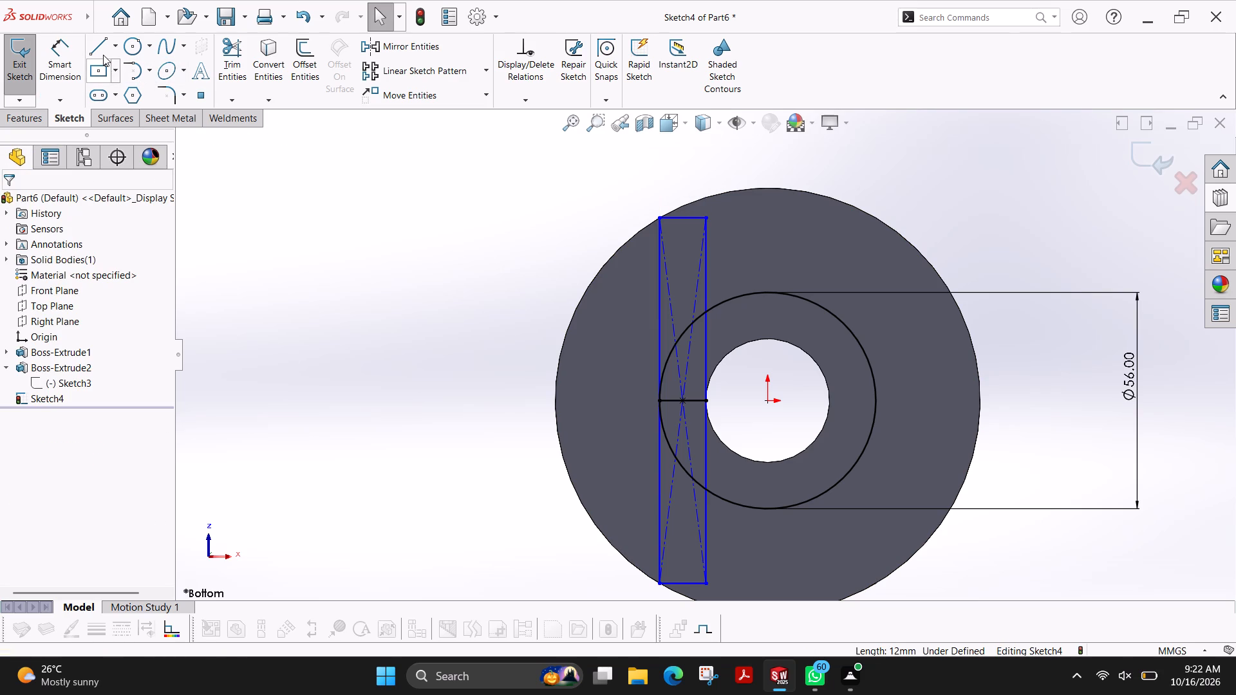
Sketch a vertical line from the origin upward past the 56 mm circle, ending inside the disc's outer edge.
left_click(103, 55)
left_click(767, 401)
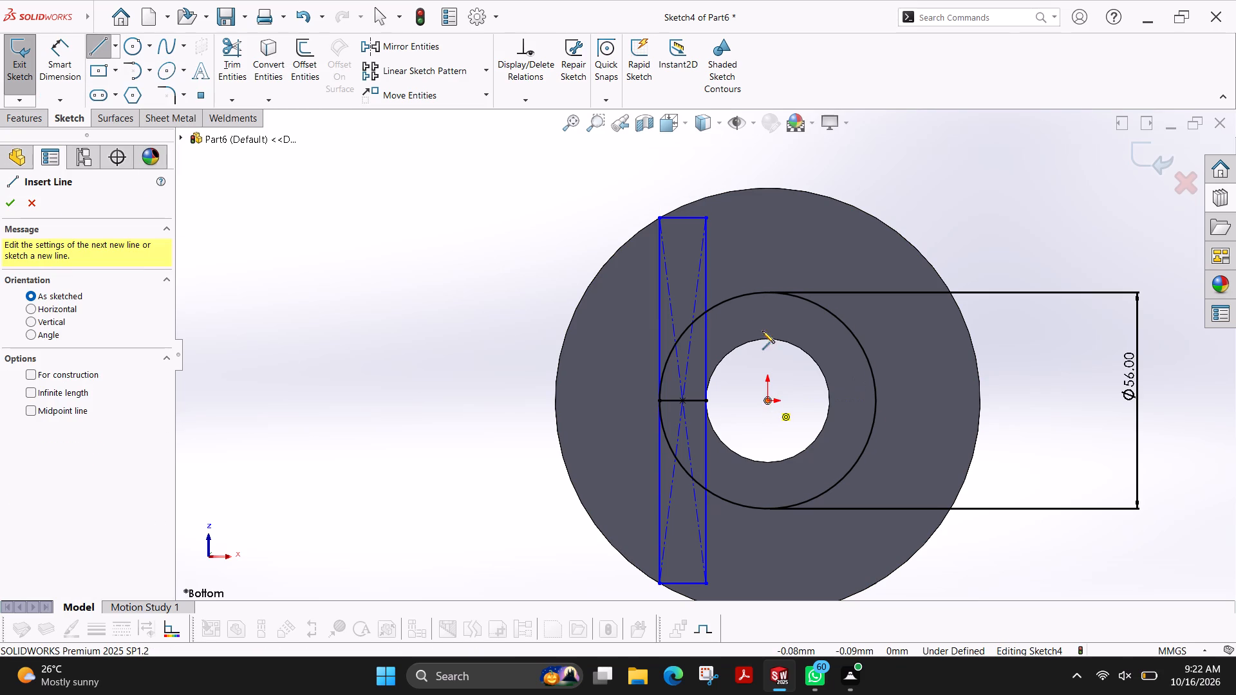
left_click(771, 230)
key("Escape")
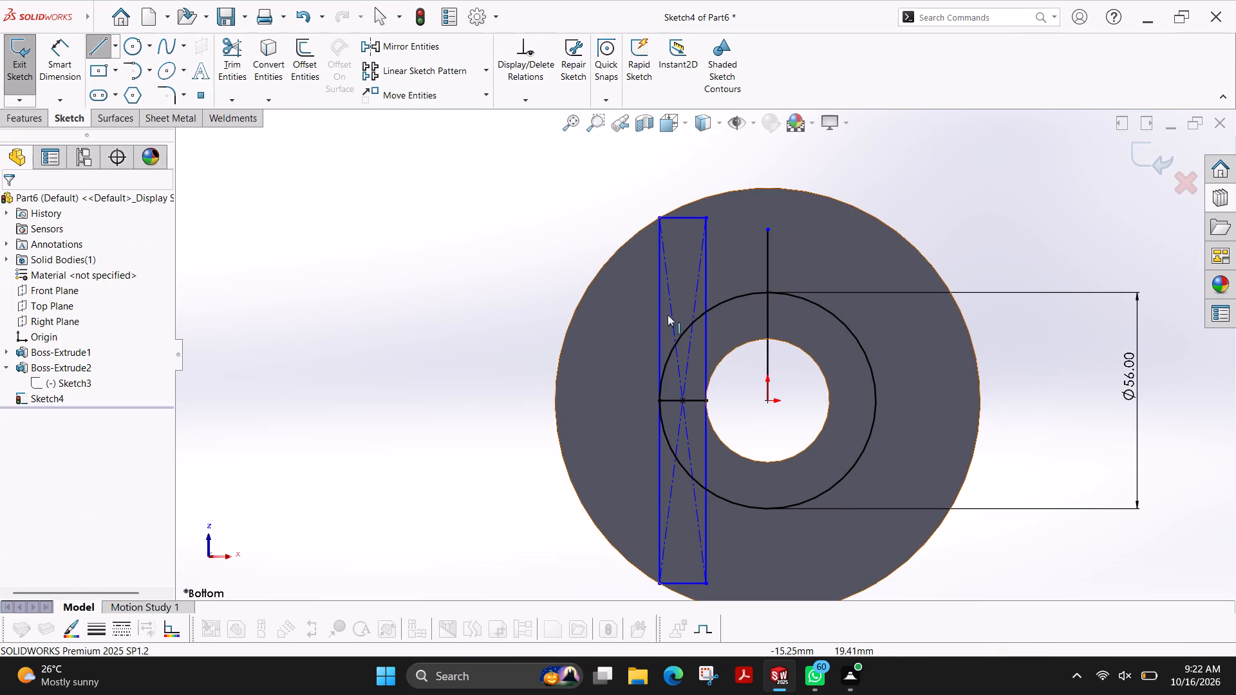
Mirror the 12 mm wide center rectangle and its short horizontal line about the vertical line from the origin.
left_click(400, 48)
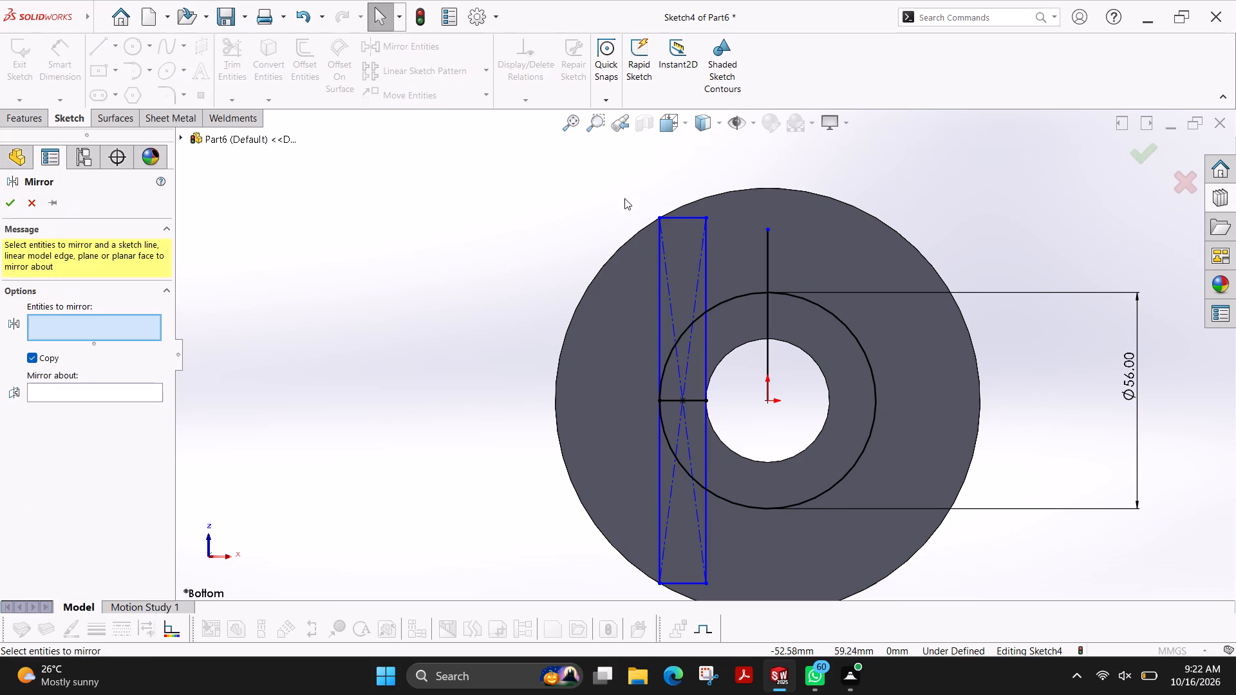
left_click_drag(627, 195, 720, 607)
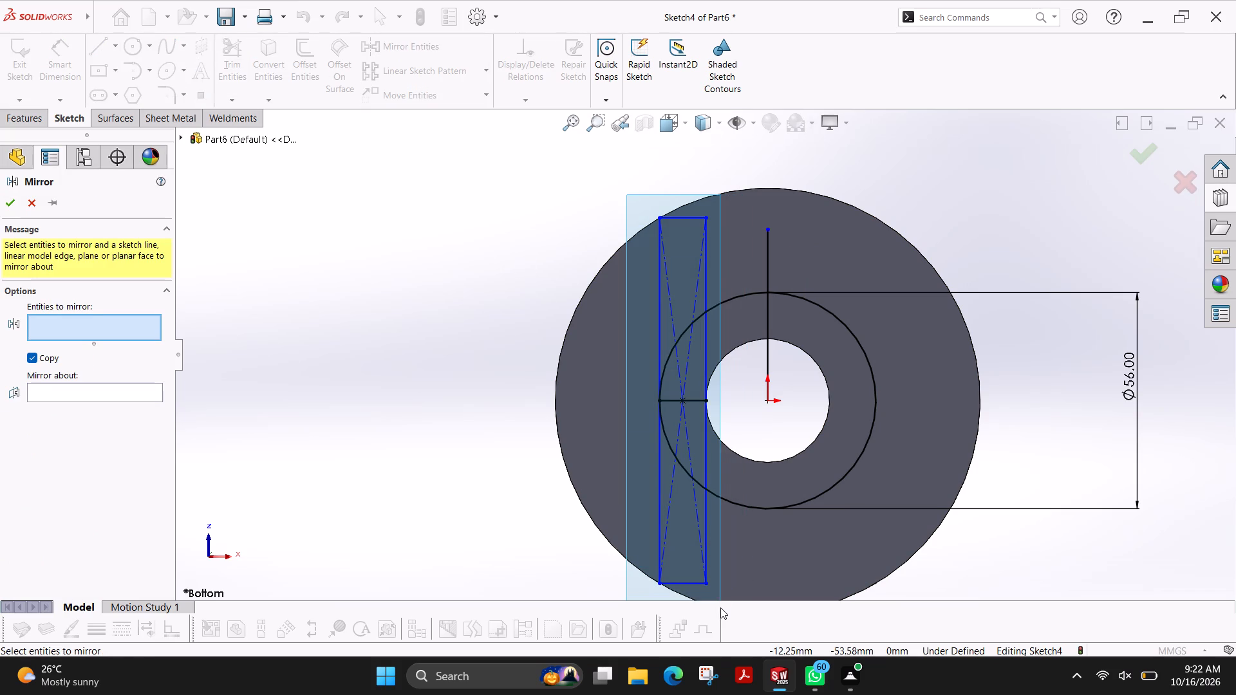
left_click_drag(720, 607, 723, 607)
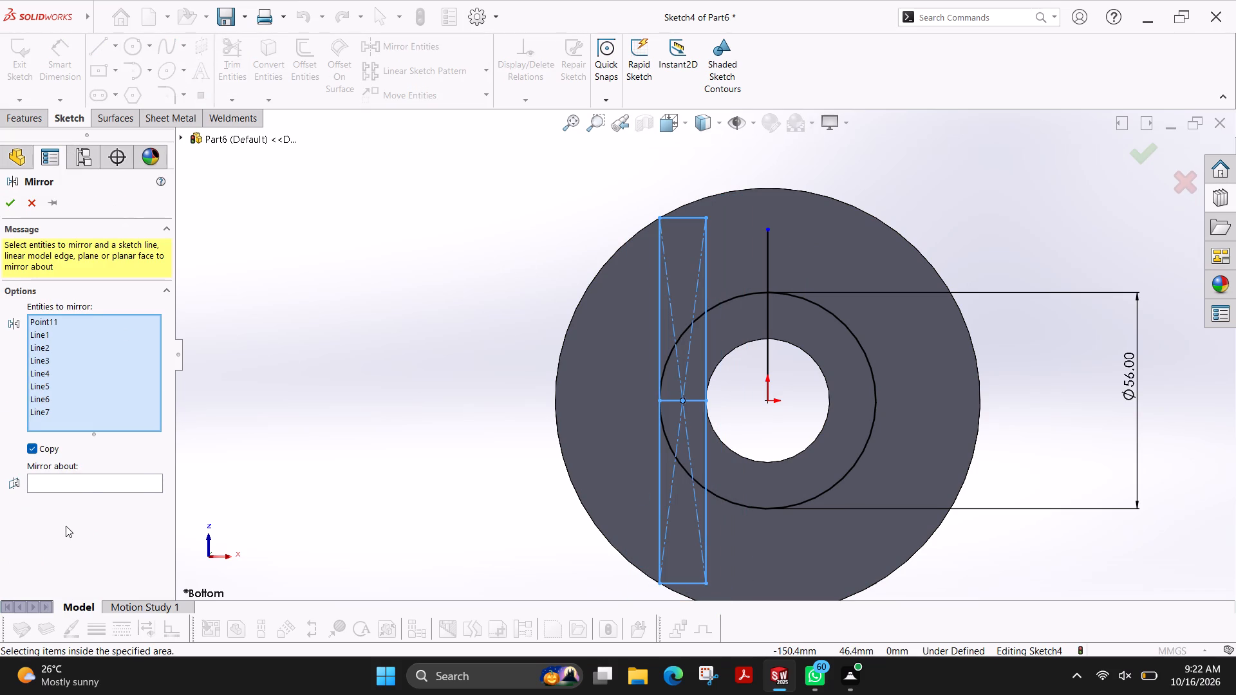
left_click(86, 484)
left_click(769, 319)
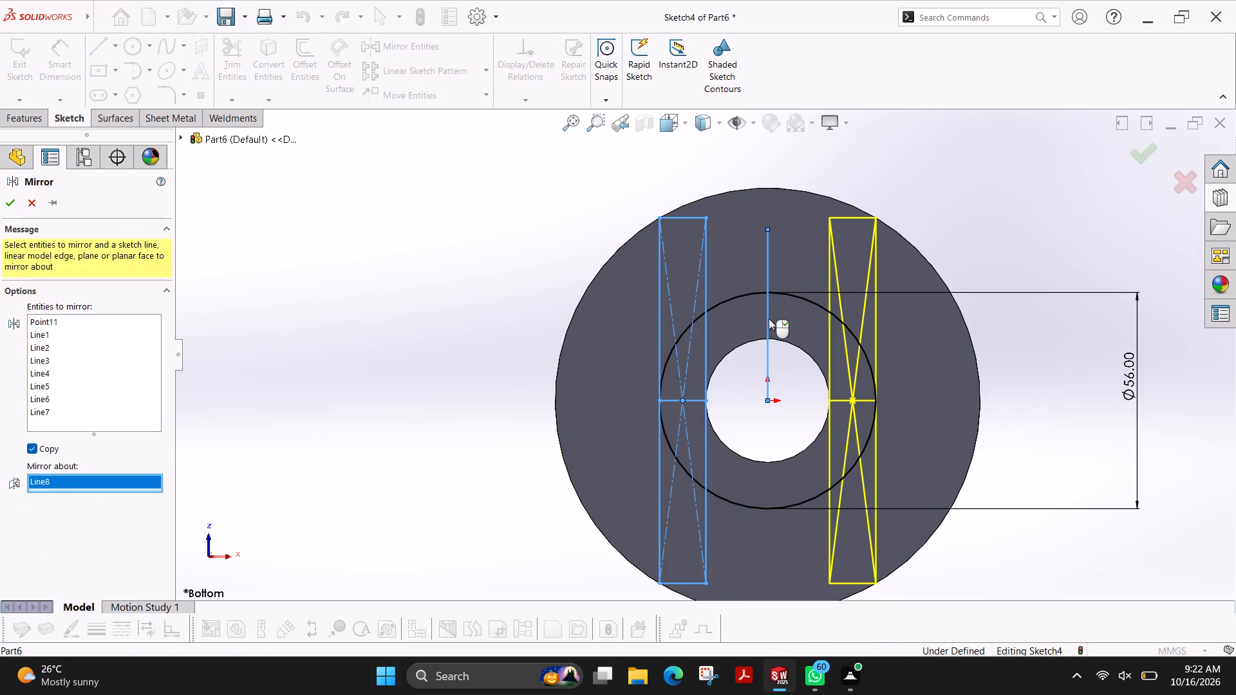
left_click(8, 196)
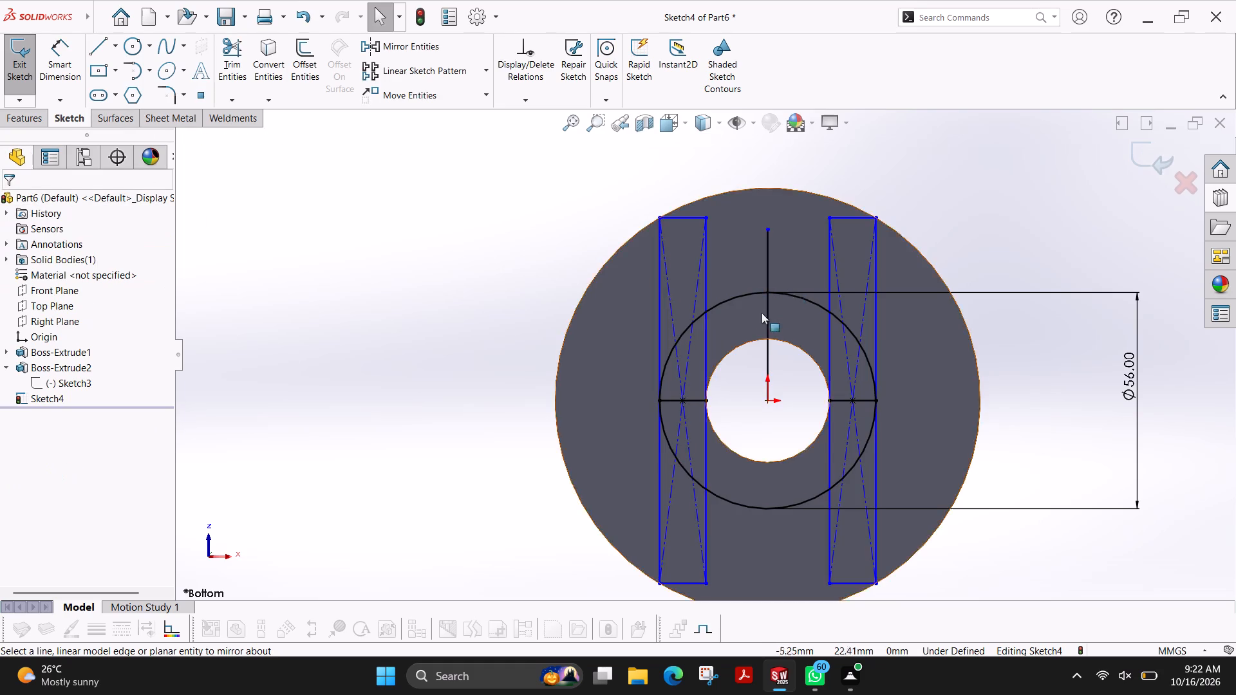
key("Escape")
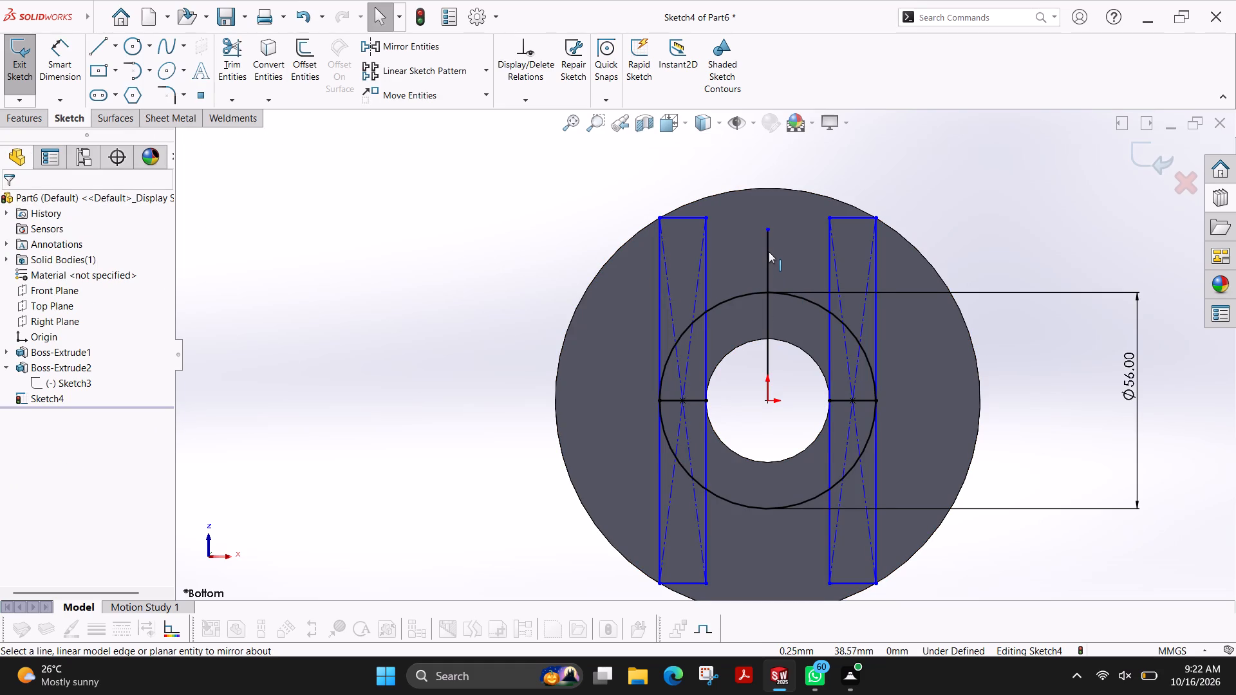
Trim away the vertical mirror line and the arcs of the 56 mm circle lying between the two rectangles.
left_click(226, 64)
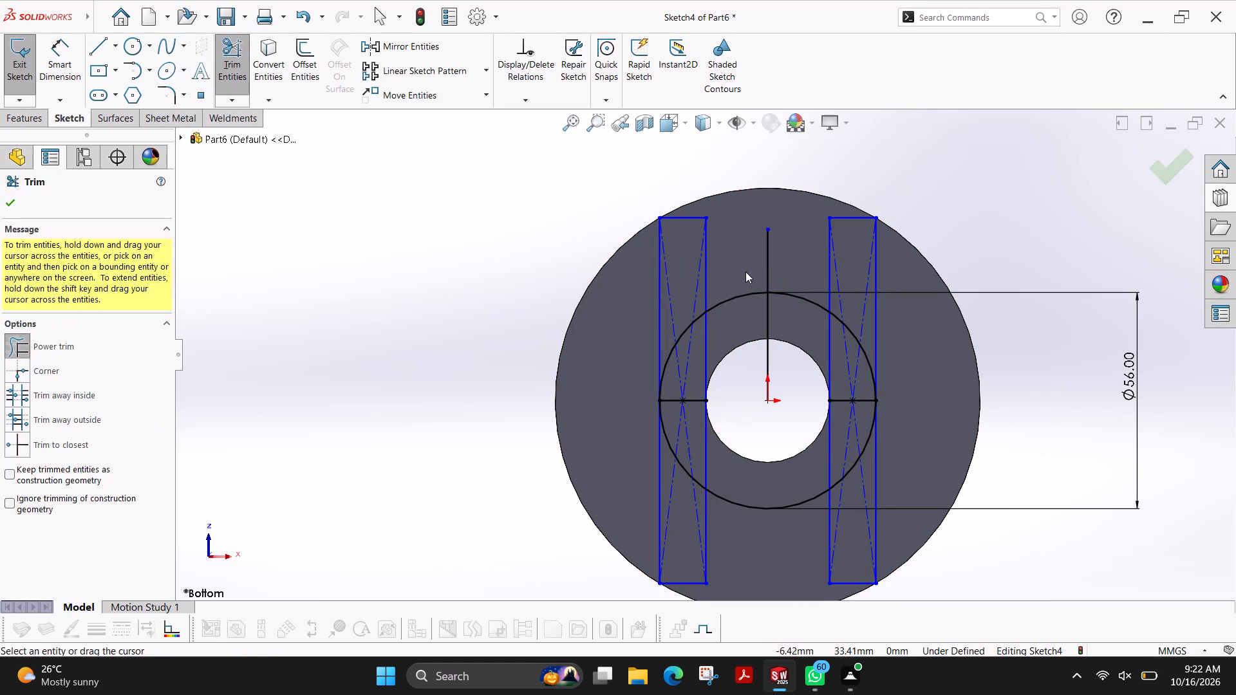
left_click_drag(726, 254, 764, 505)
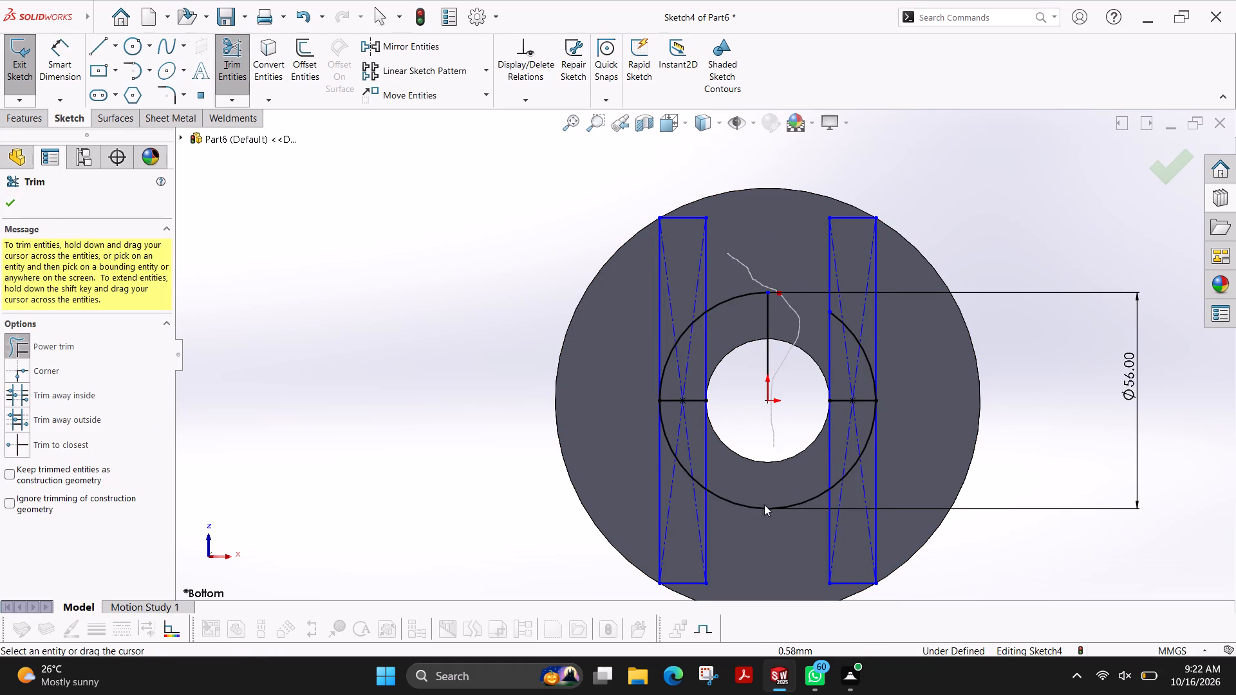
left_click_drag(764, 505, 733, 393)
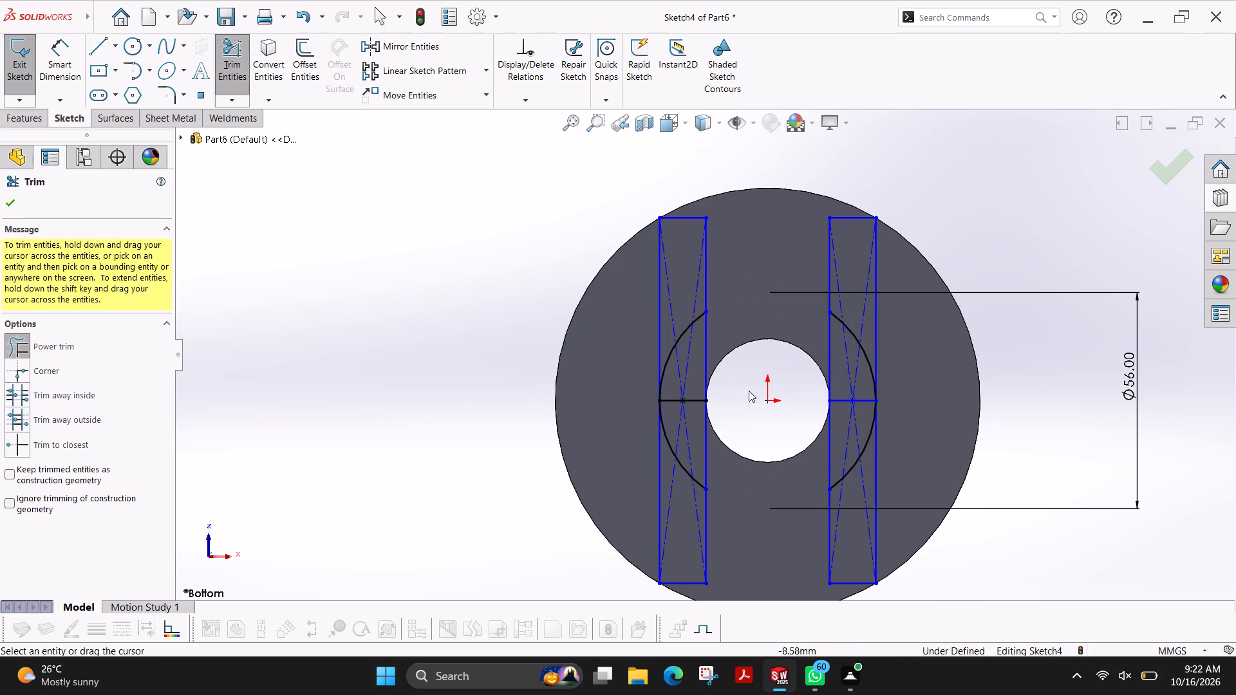
Trim away the remaining circle arcs and construction diagonals inside the mirrored rectangle.
scroll(853, 337, "down", 4)
left_click_drag(784, 385, 787, 279)
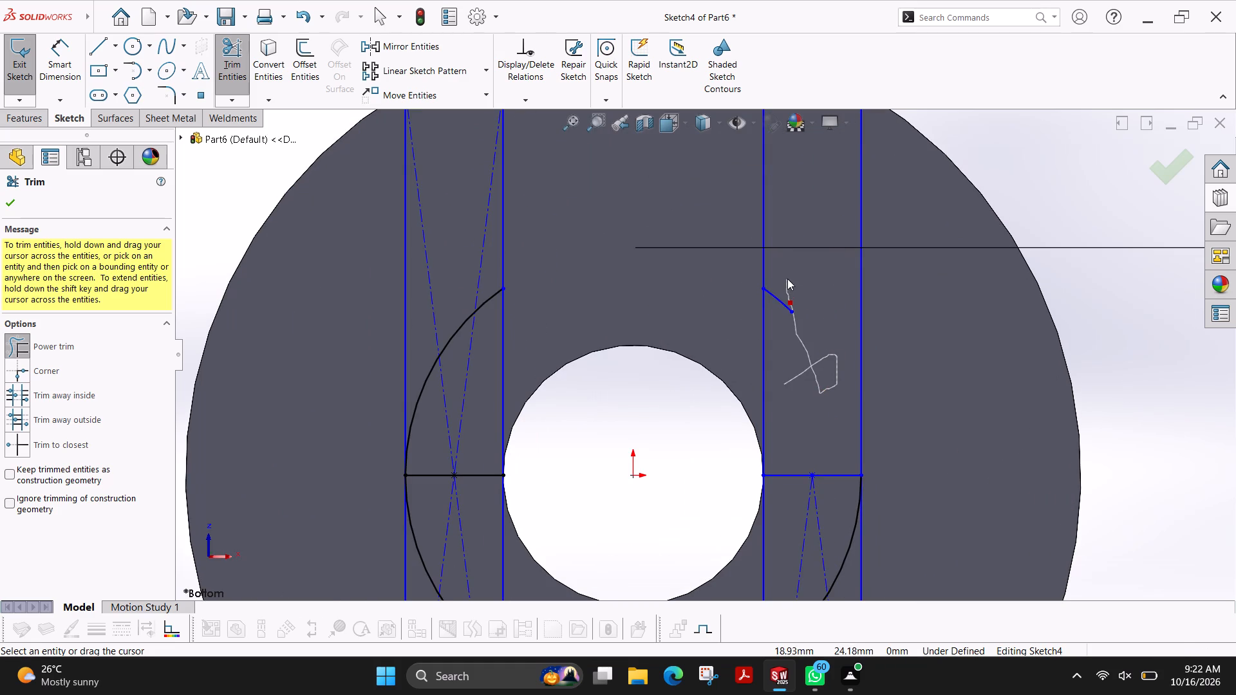
left_click_drag(787, 279, 793, 334)
scroll(790, 385, "up", 2)
scroll(789, 492, "up", 3)
scroll(784, 492, "down", 3)
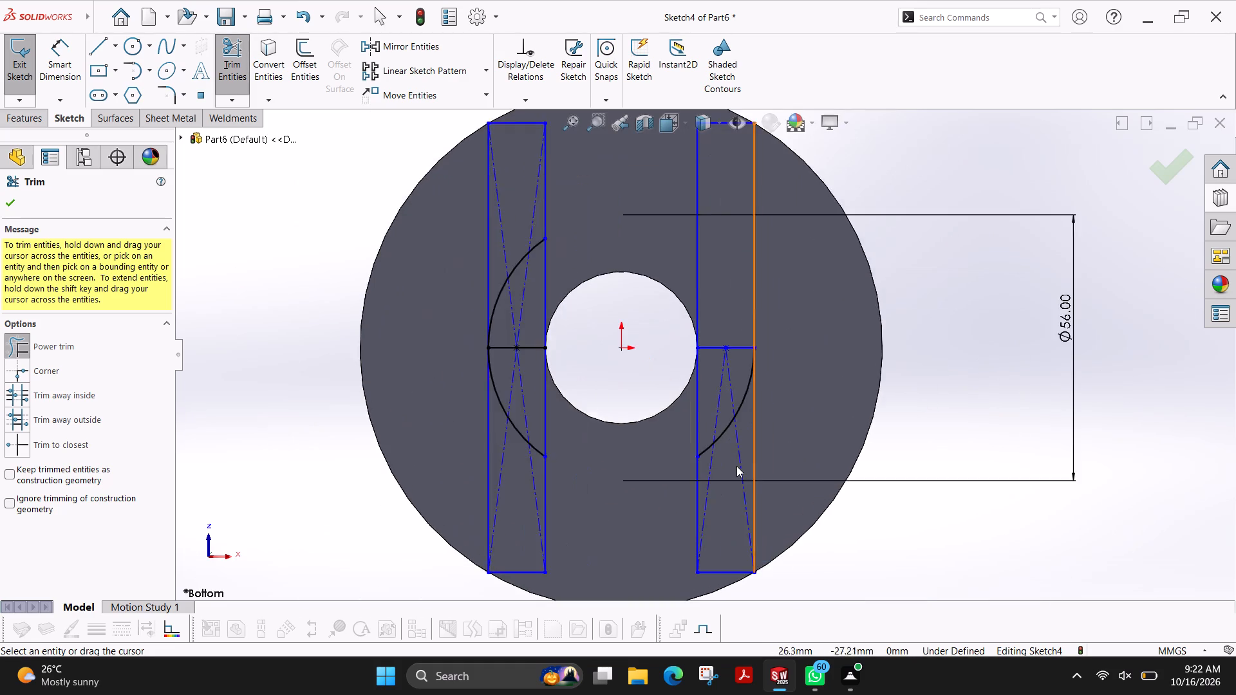
left_click_drag(691, 383, 698, 448)
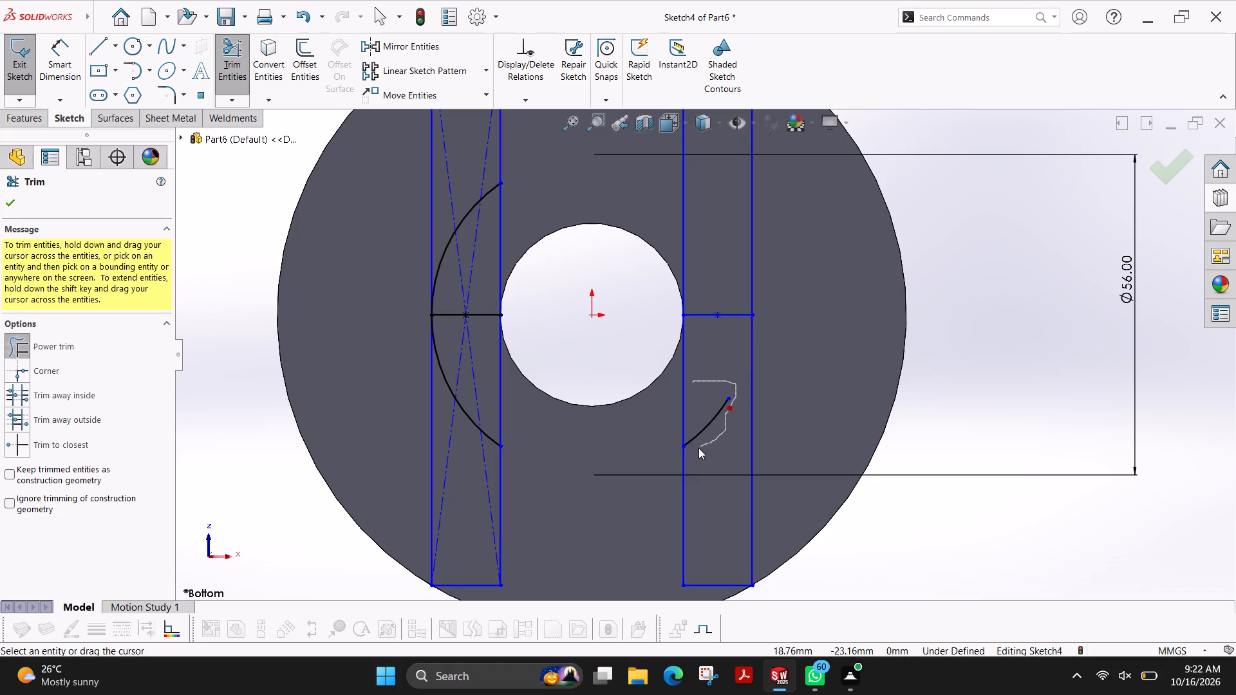
left_click_drag(698, 448, 698, 449)
left_click_drag(704, 408, 731, 450)
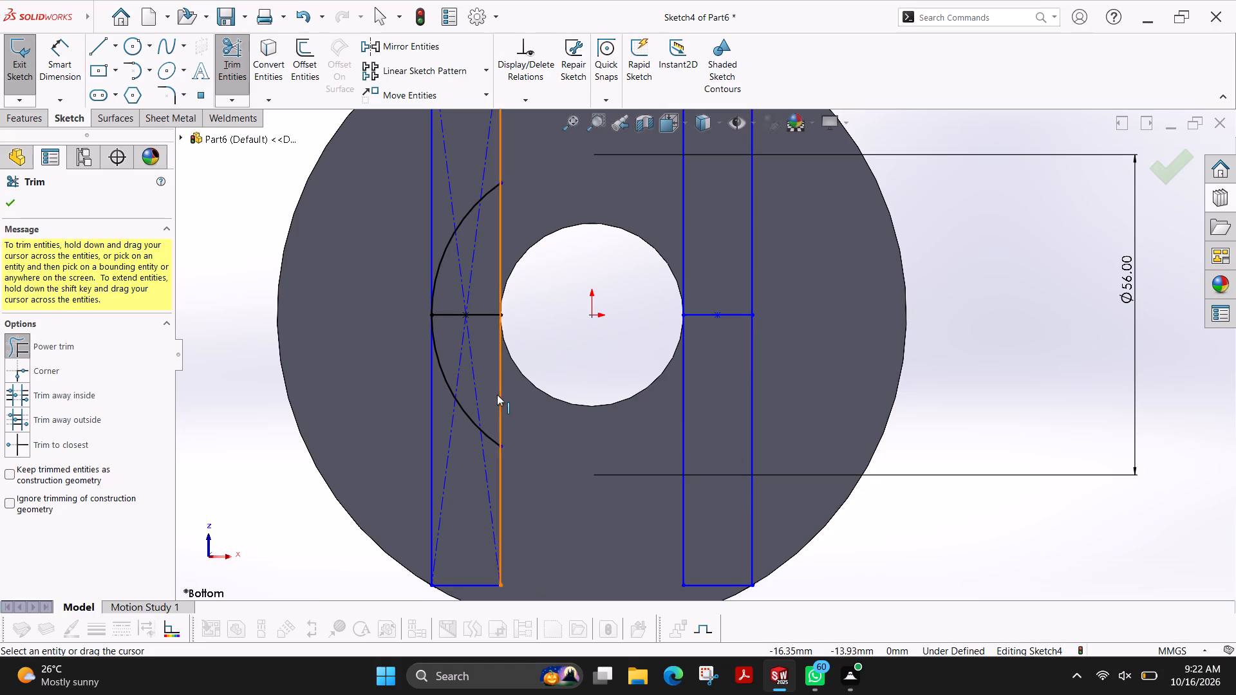
Trim away the circle arcs and construction diagonals inside the original rectangle.
left_click_drag(479, 368, 476, 446)
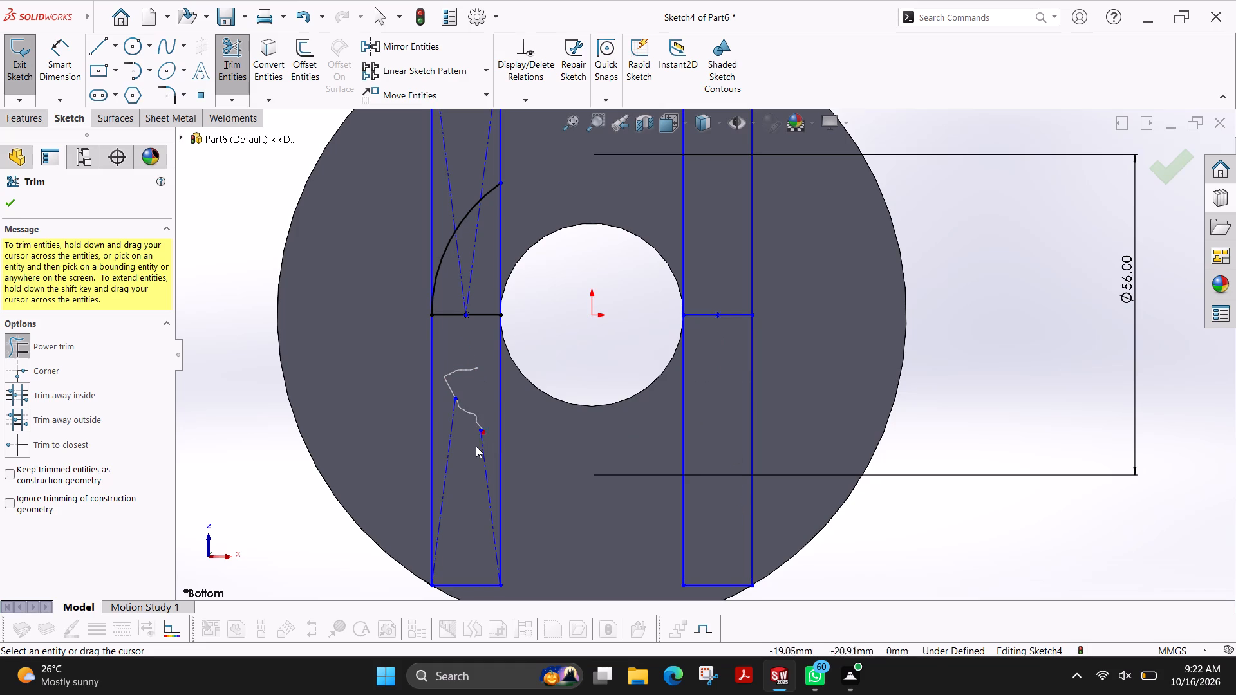
left_click_drag(476, 446, 453, 438)
scroll(469, 250, "down", 2)
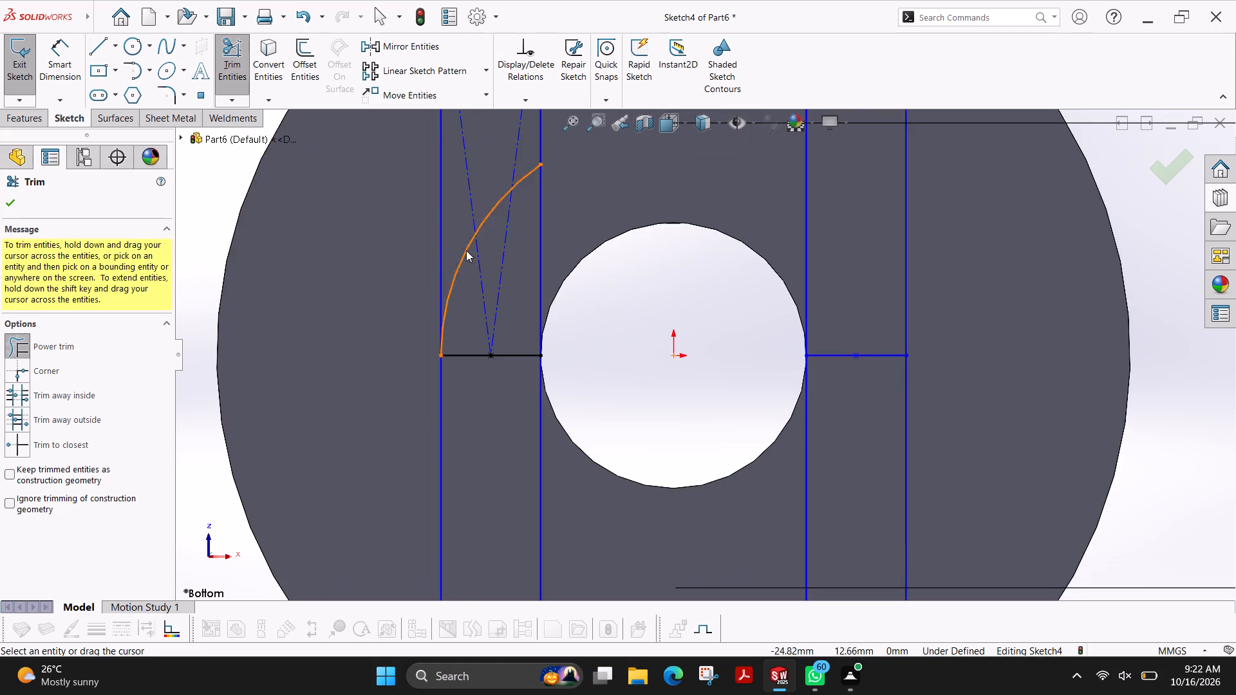
left_click_drag(455, 238, 456, 239)
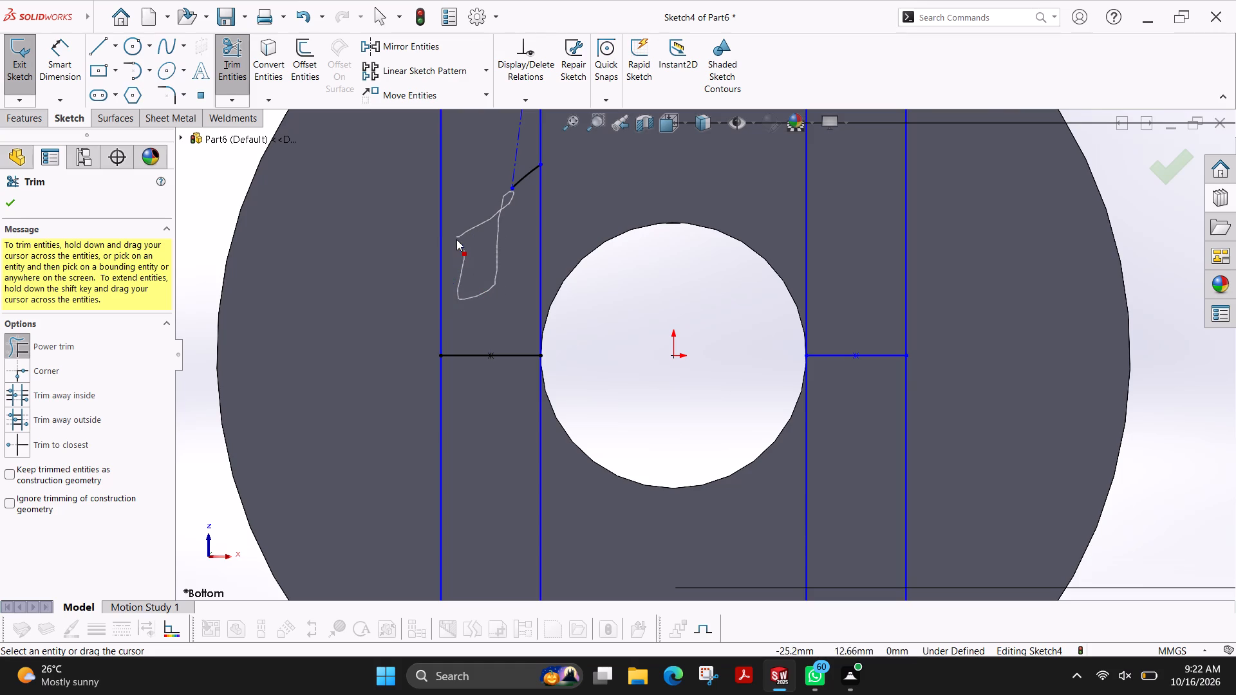
left_click_drag(456, 239, 520, 196)
Trim away the short horizontal lines inside both rectangles and finish trimming.
scroll(508, 252, "up", 2)
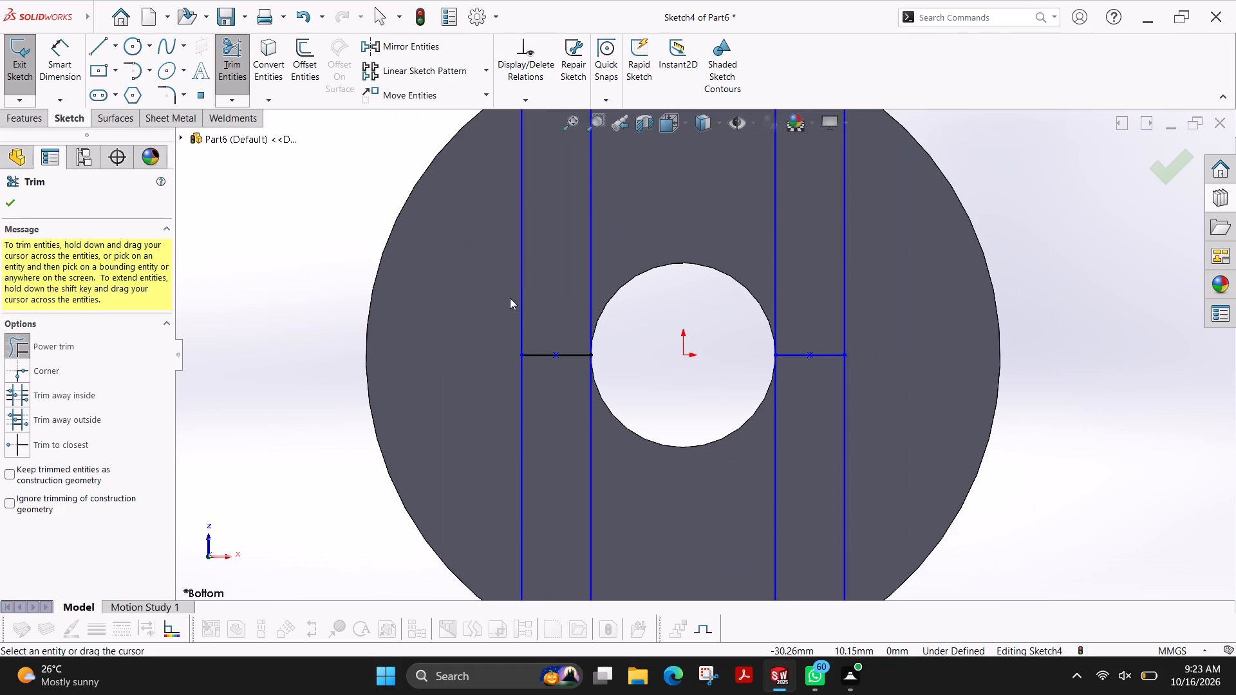
left_click_drag(547, 326, 555, 391)
left_click_drag(813, 320, 813, 393)
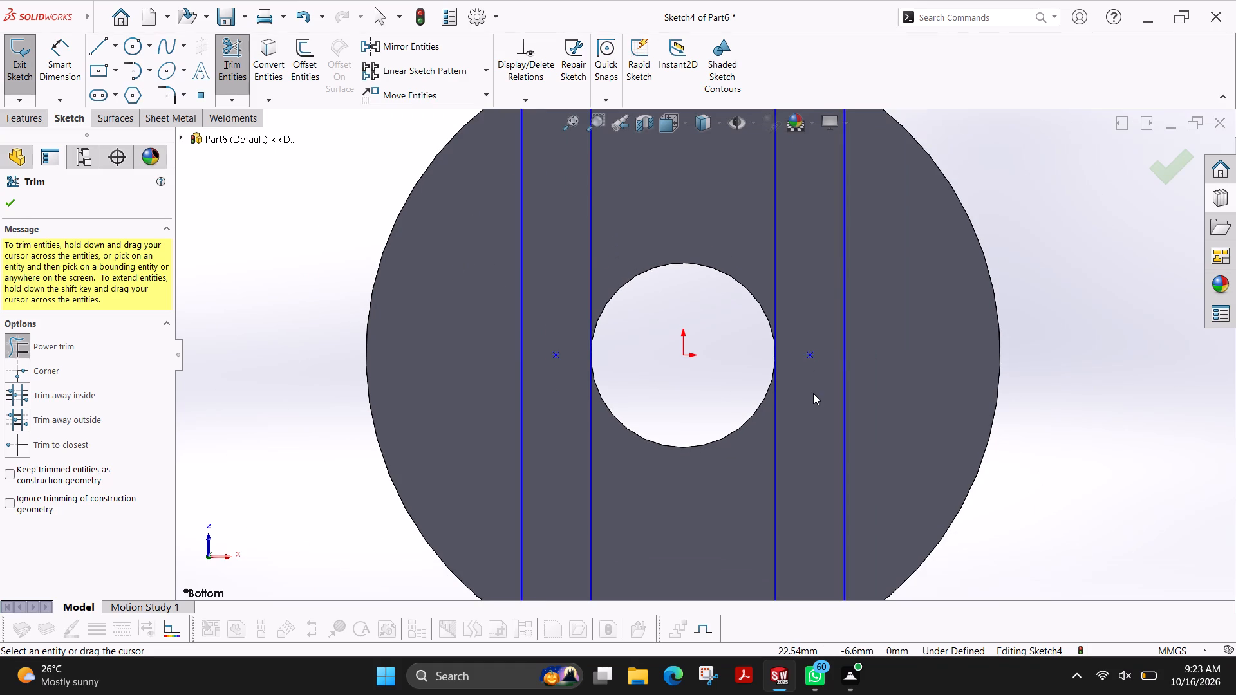
scroll(814, 393, "up", 3)
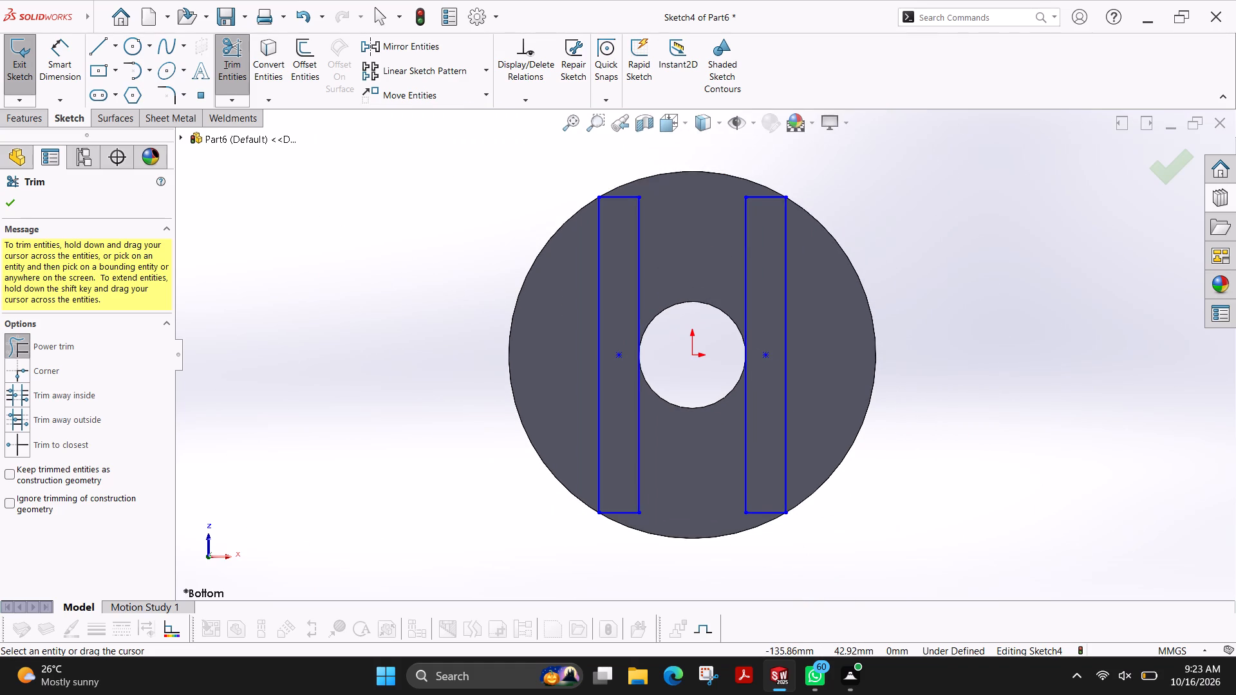
left_click(6, 213)
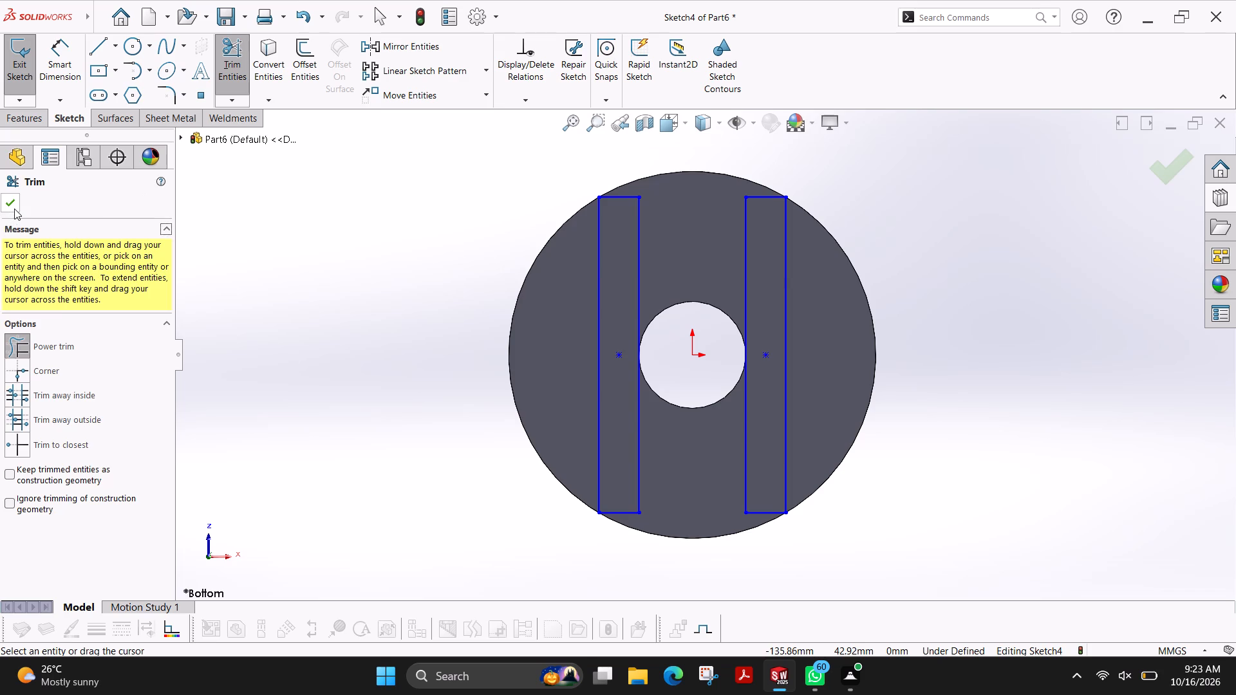
left_click(14, 208)
Sketch a horizontal line about 175 mm long through the origin, extending past the disc on both sides.
left_click(23, 122)
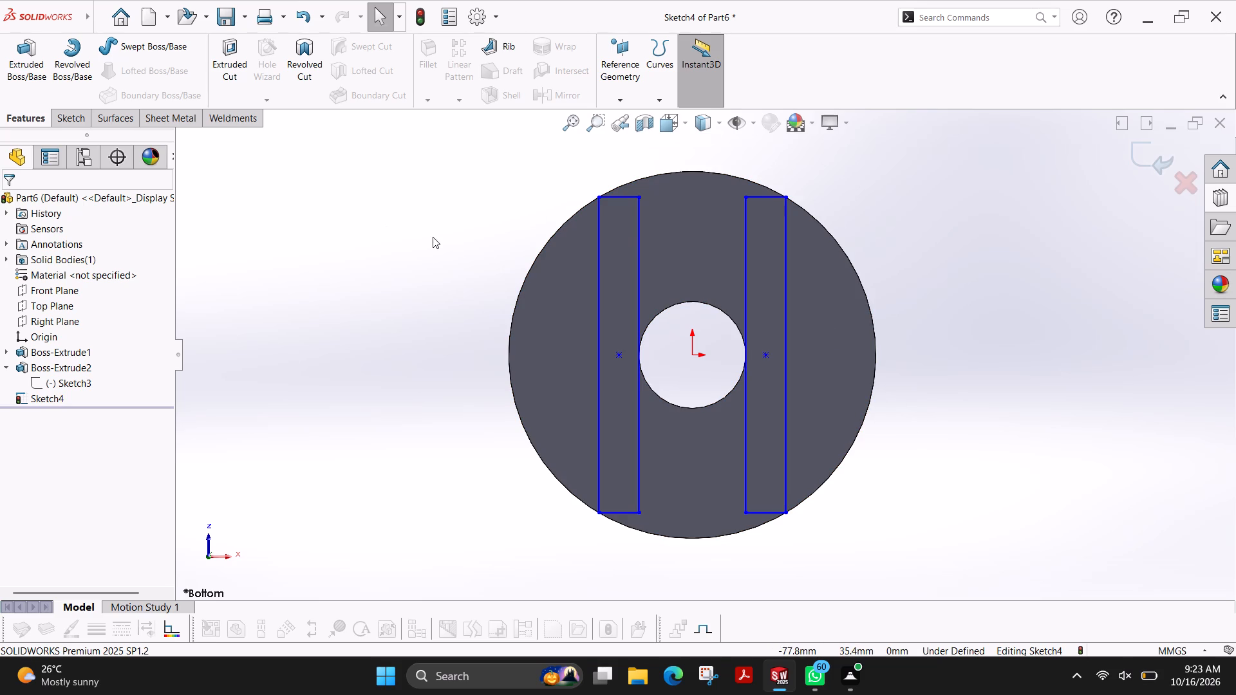
left_click(70, 124)
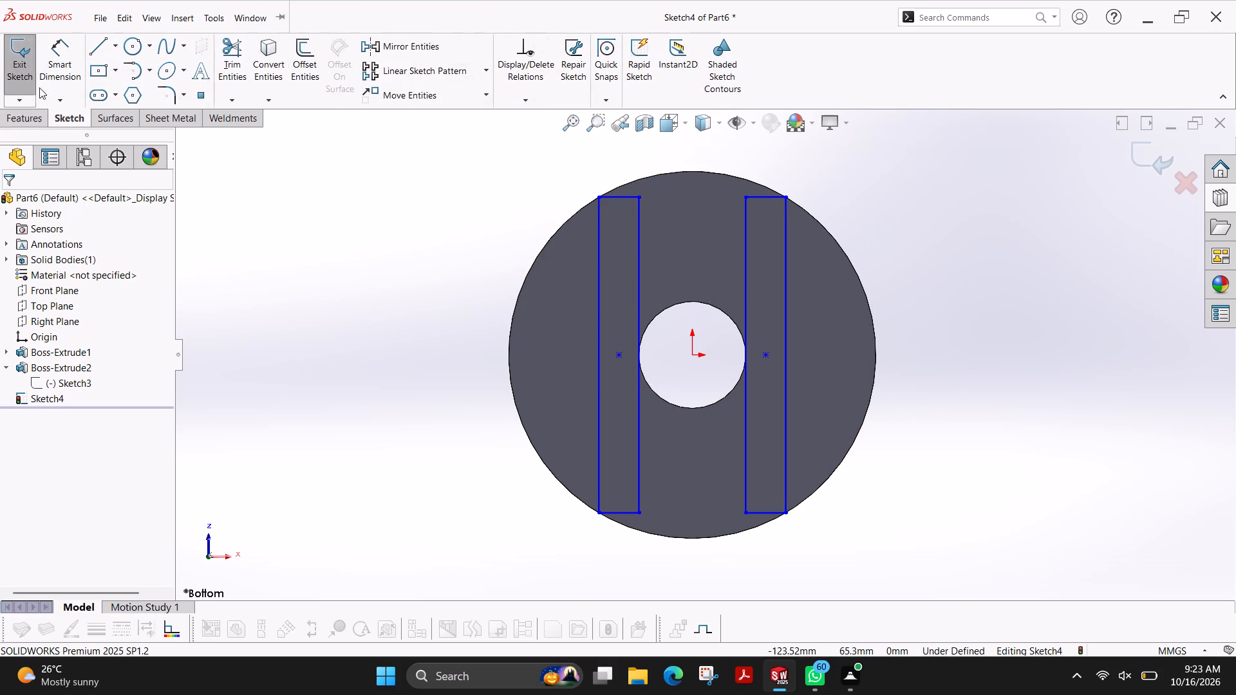
left_click(99, 51)
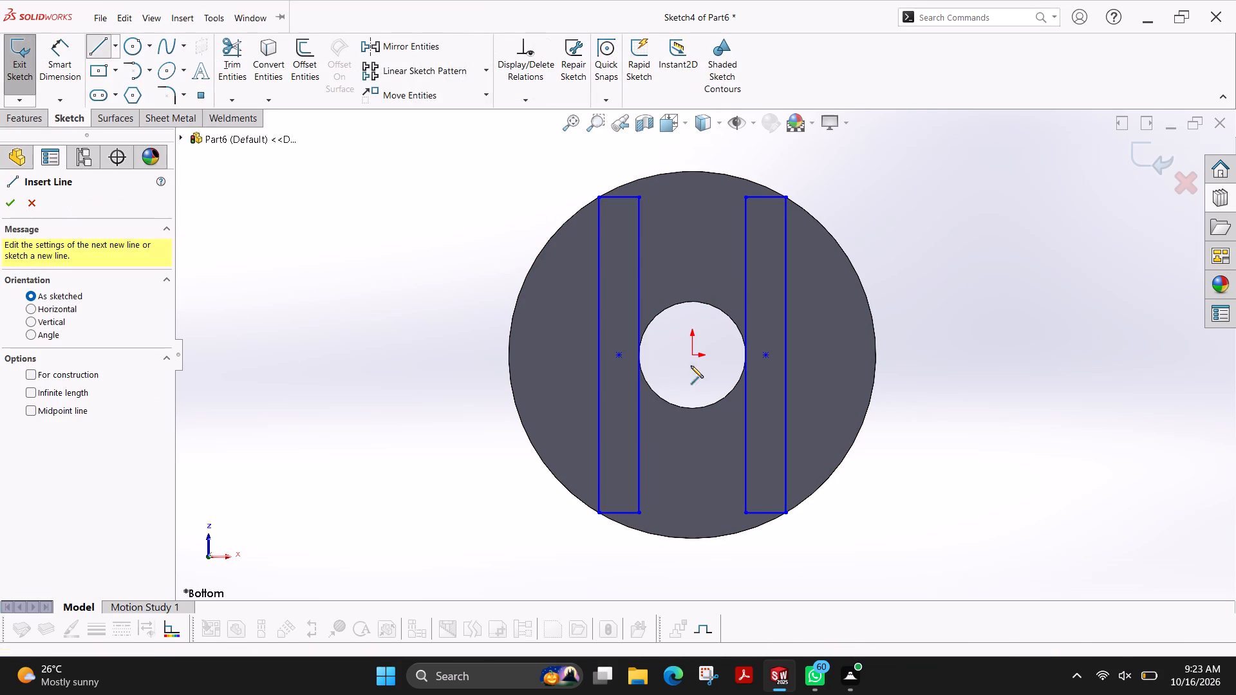
left_click(412, 357)
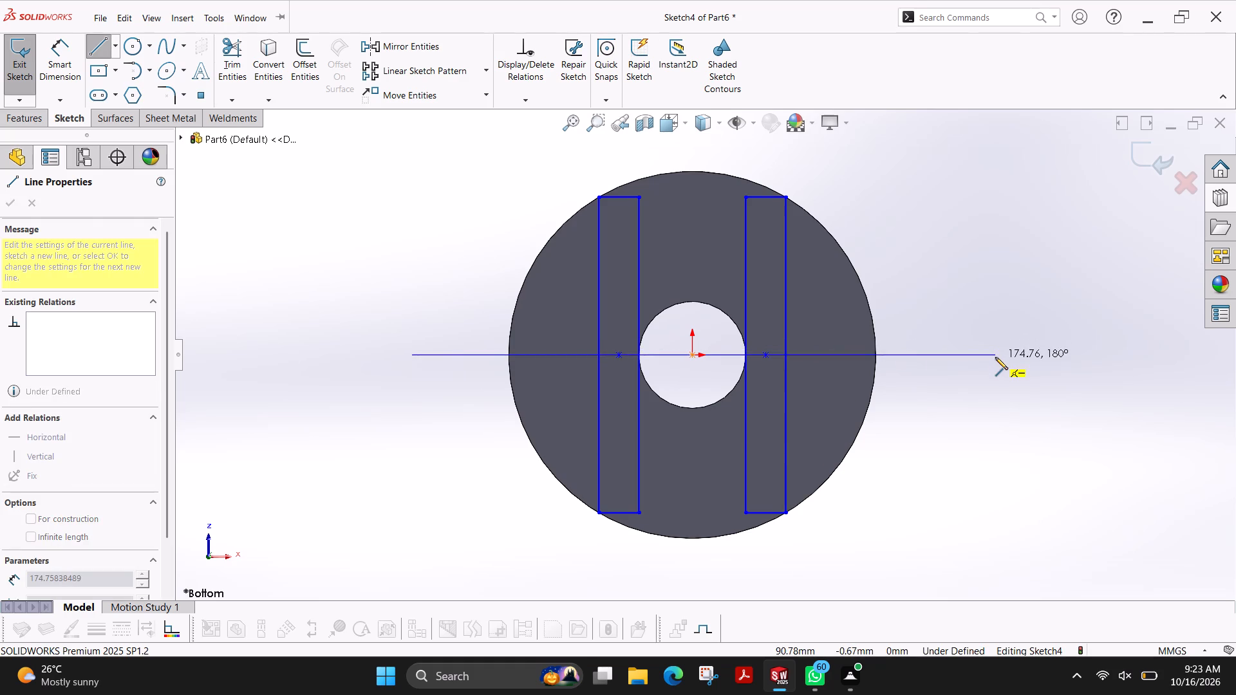
left_click(995, 357)
key("Escape")
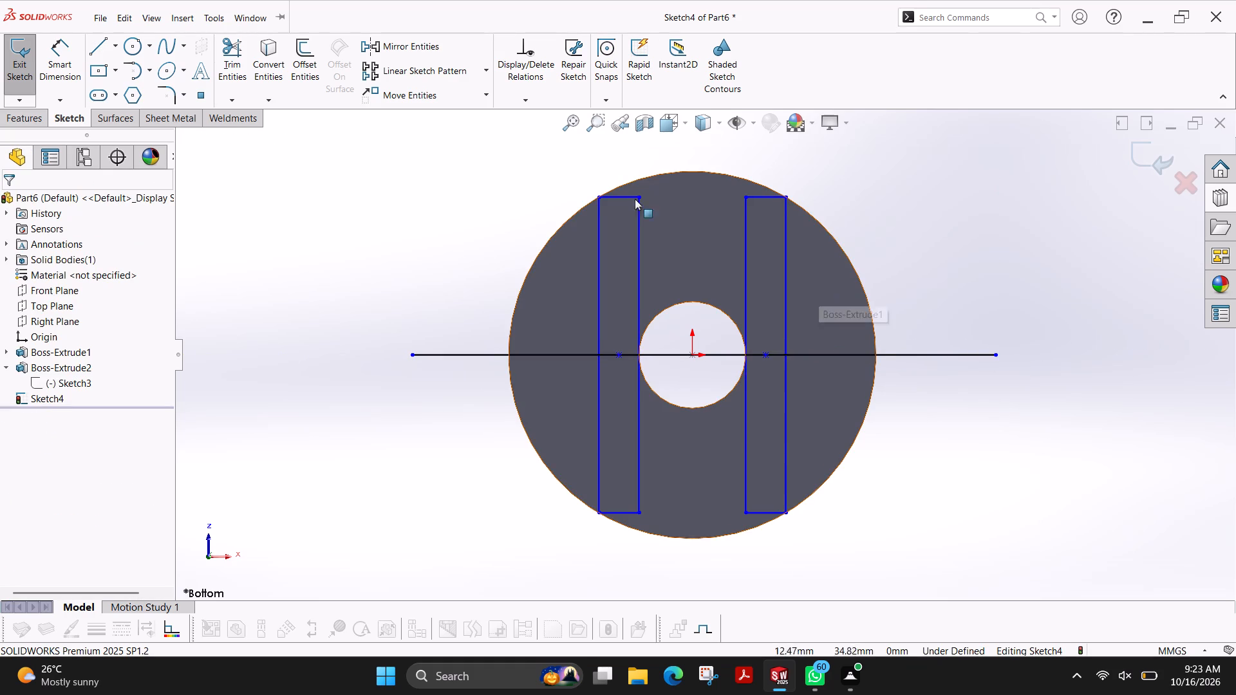
Rotate both sketched rectangles, with their centre points, 90 degrees about the origin, keeping relations.
left_click_drag(562, 168, 682, 531)
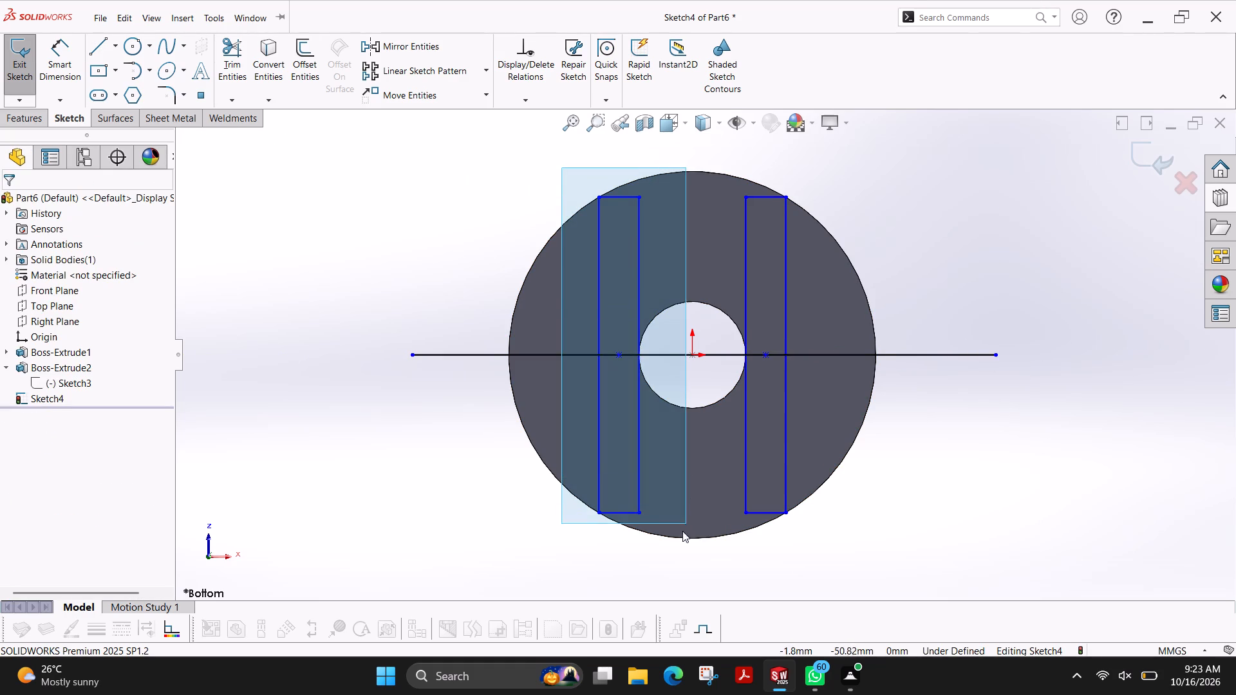
left_click_drag(682, 531, 516, 271)
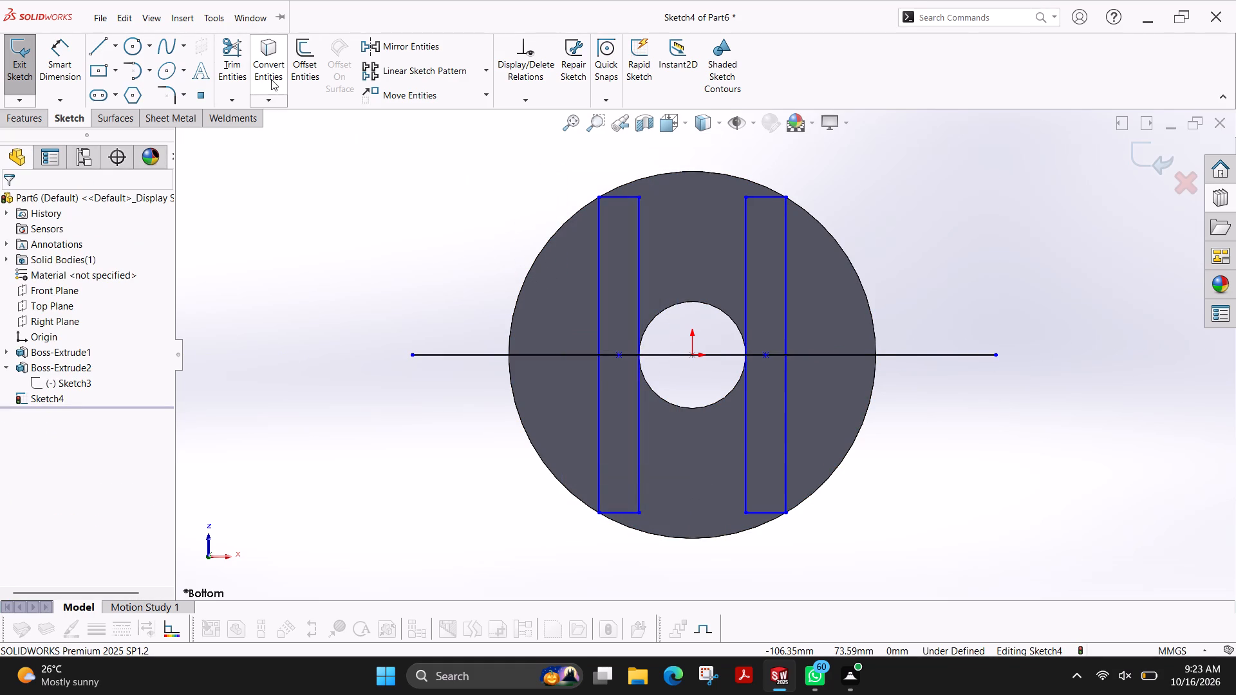
left_click(491, 98)
left_click(420, 151)
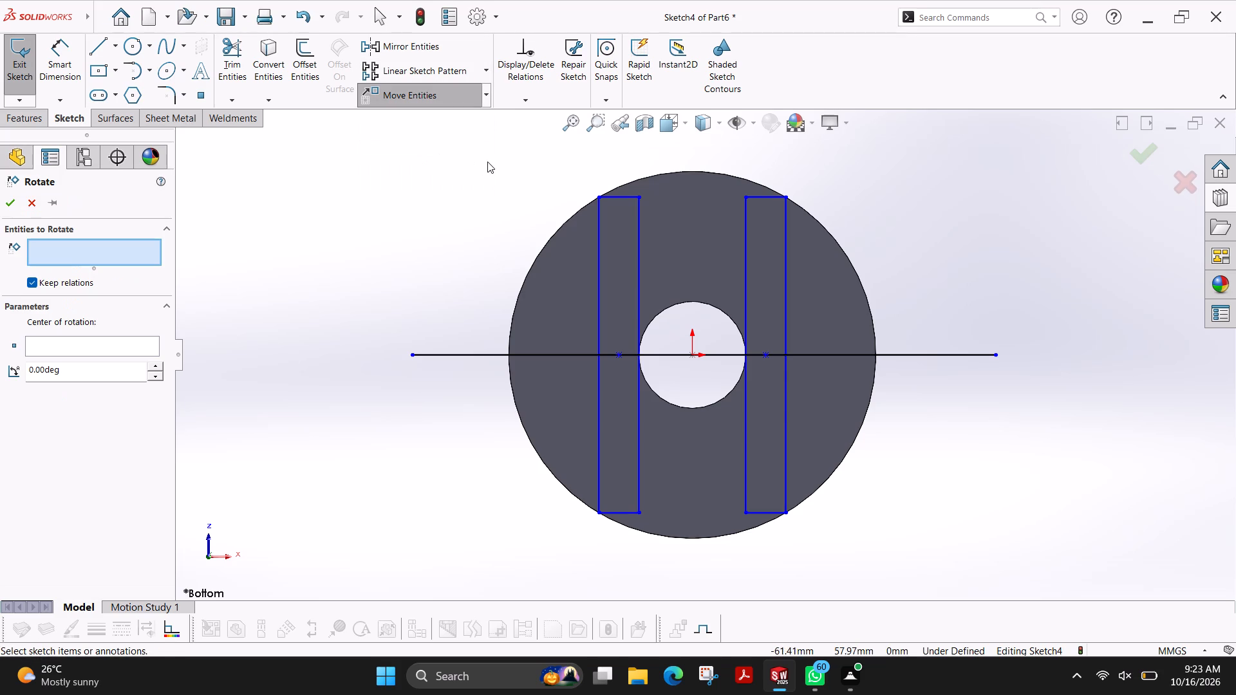
left_click_drag(487, 162, 666, 537)
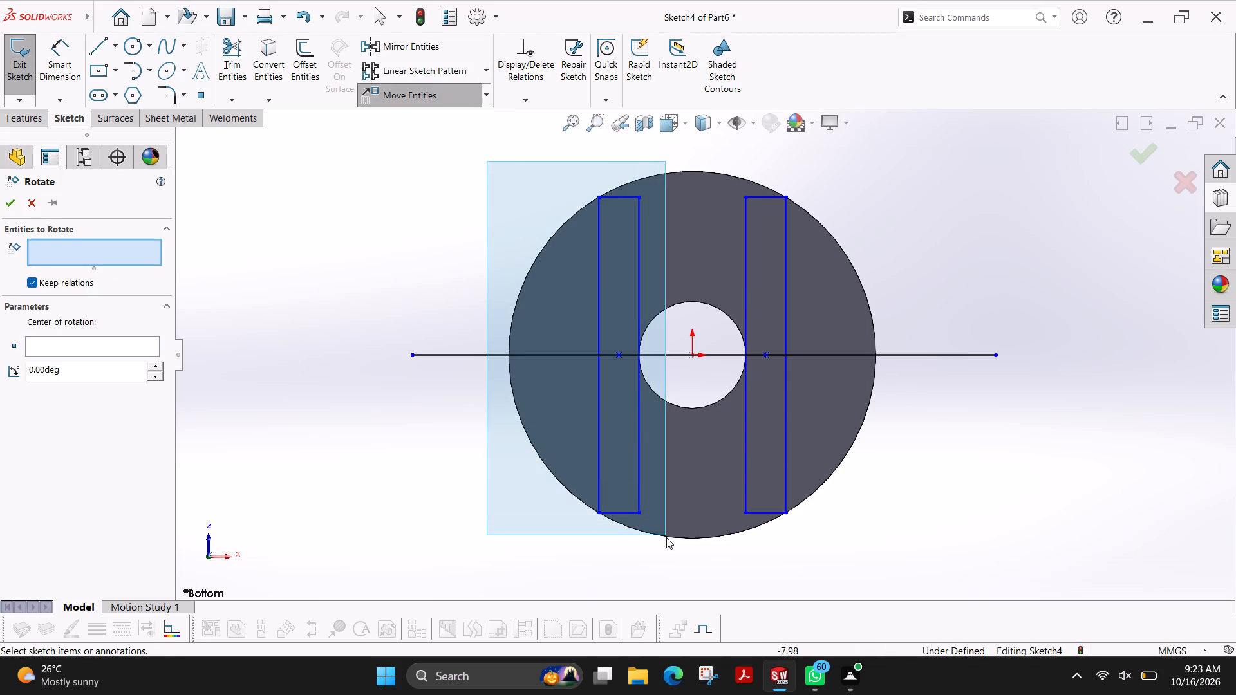
left_click_drag(666, 537, 669, 541)
left_click_drag(711, 181, 826, 576)
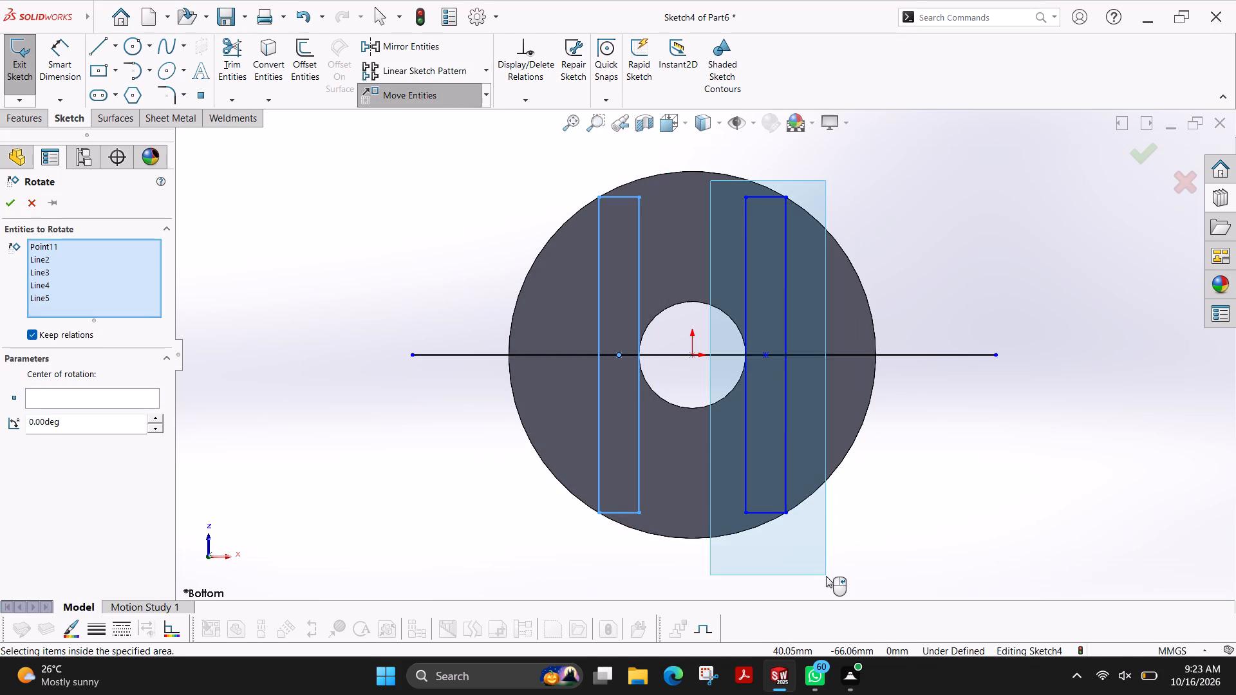
left_click_drag(826, 576, 830, 561)
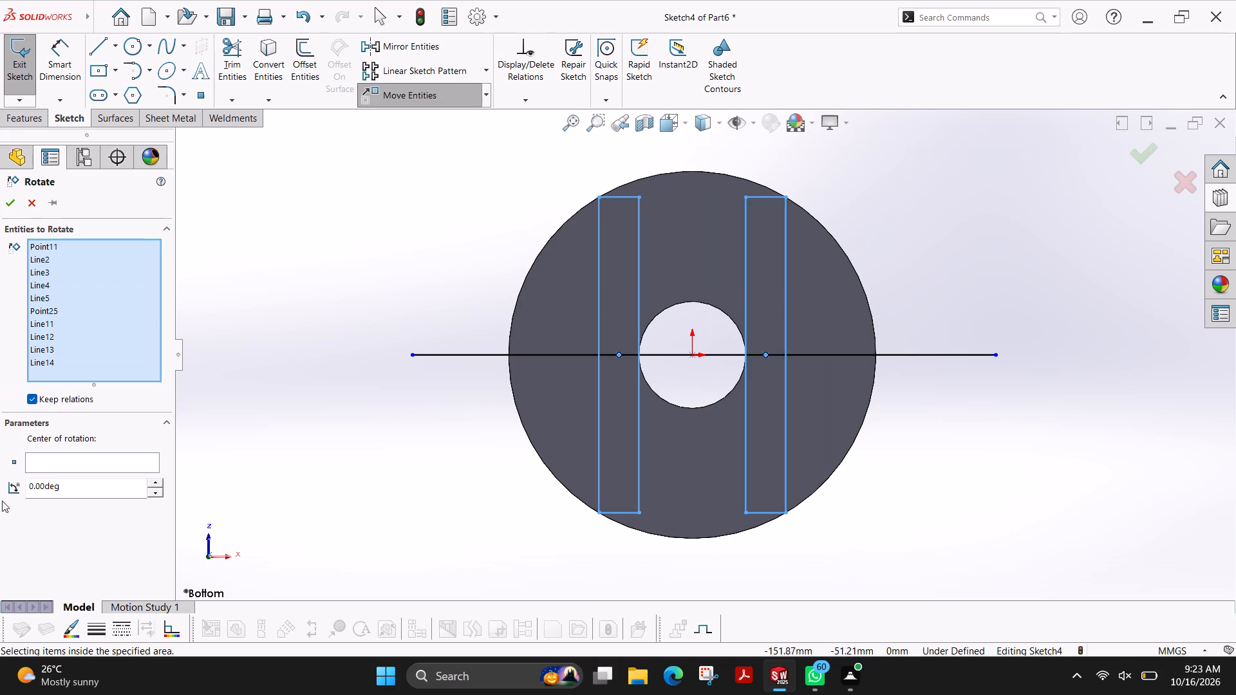
left_click(153, 485)
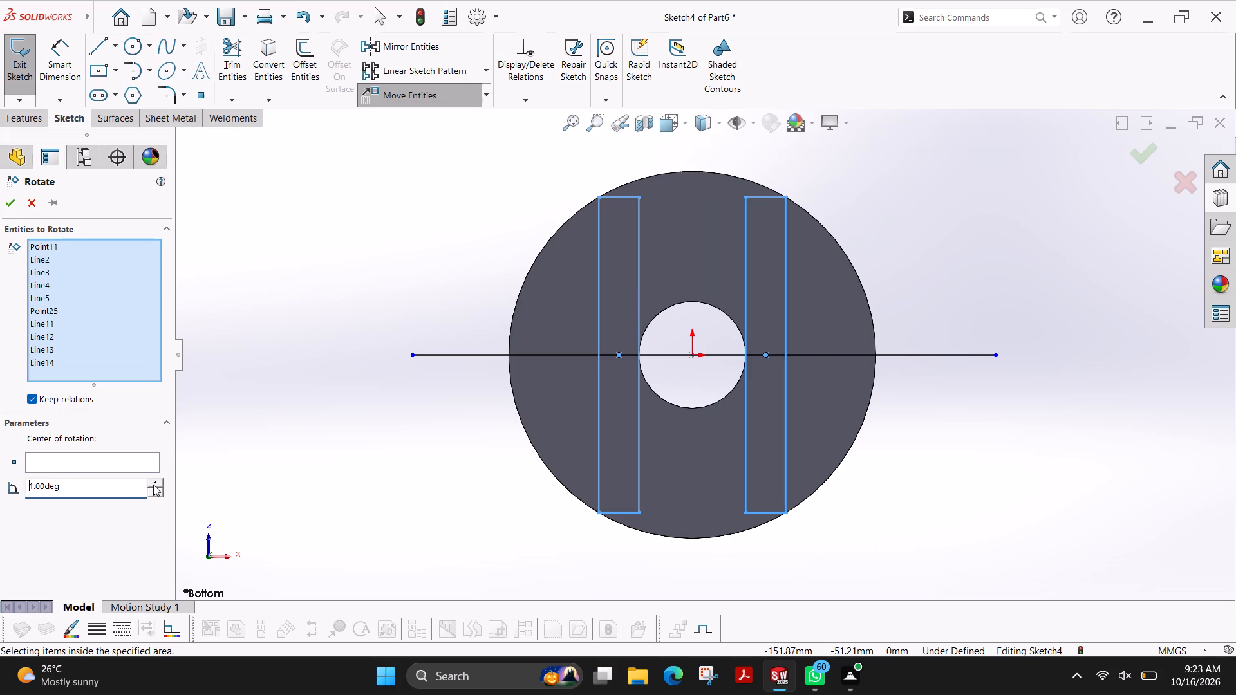
left_click(157, 492)
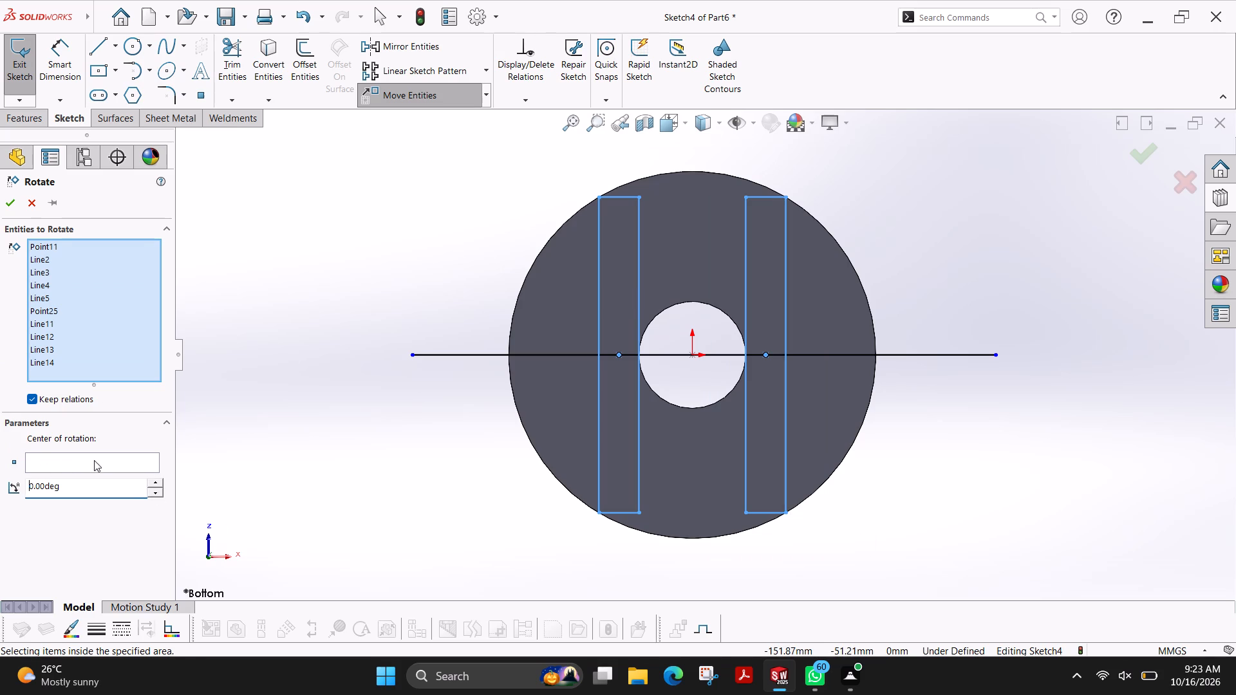
left_click(94, 460)
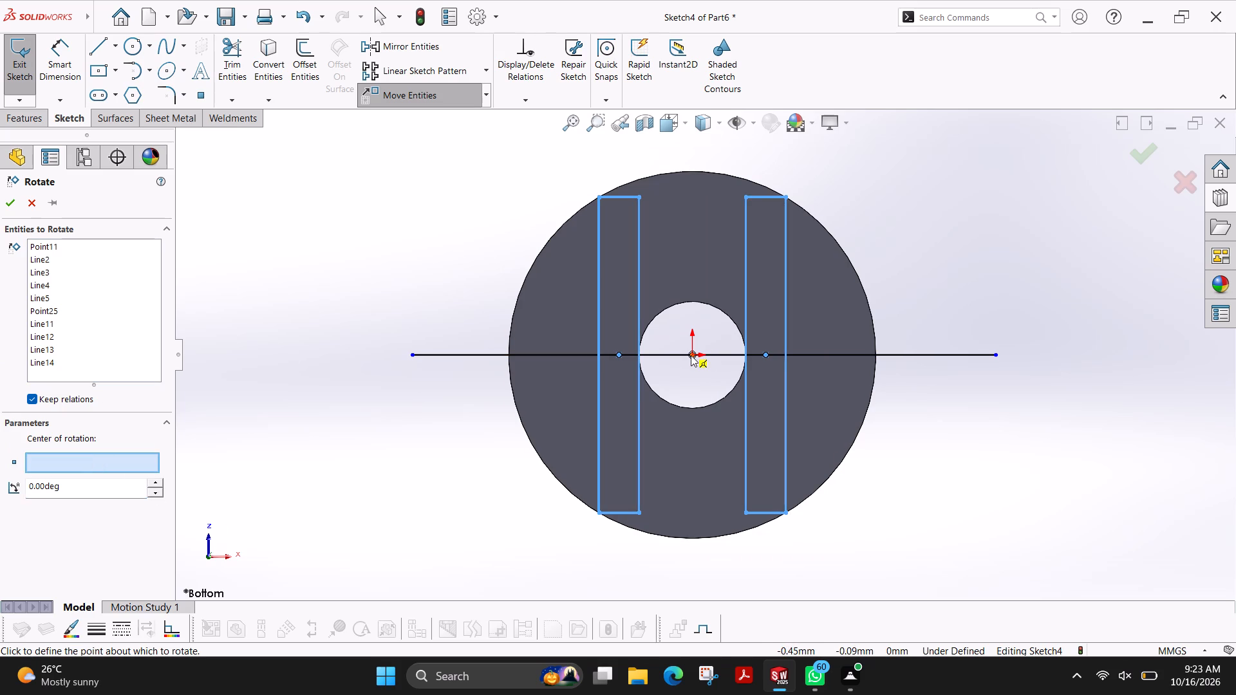
left_click(691, 355)
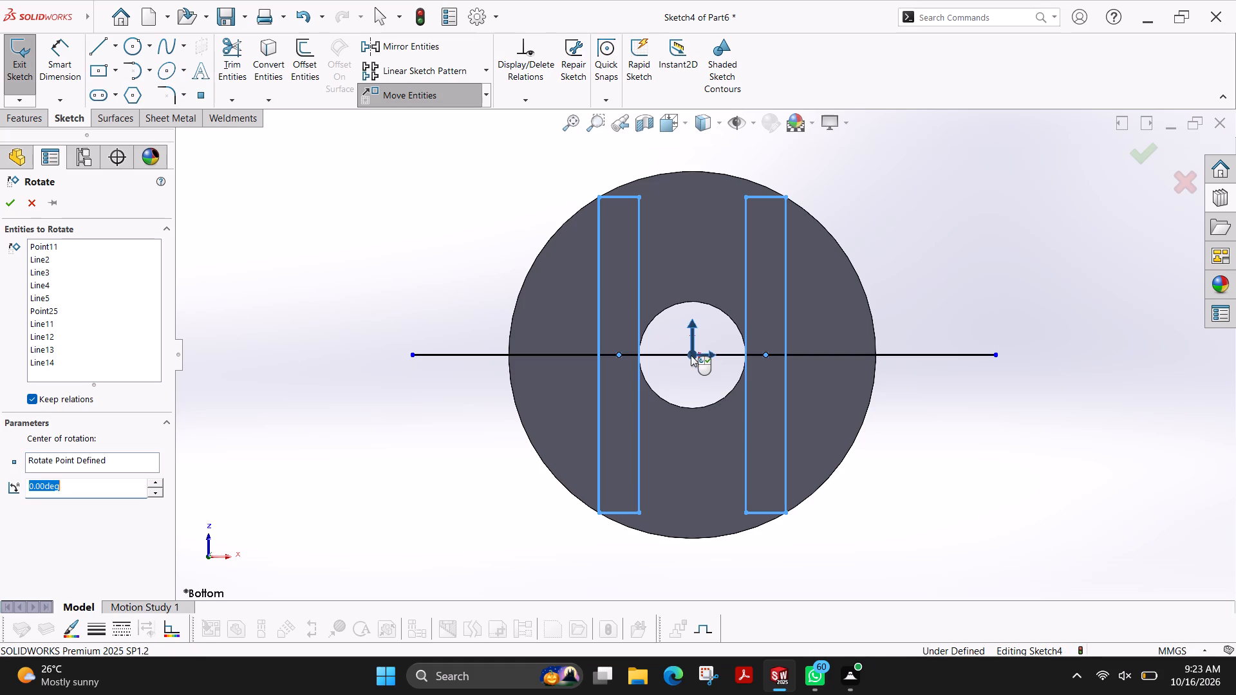
triple_click(151, 483)
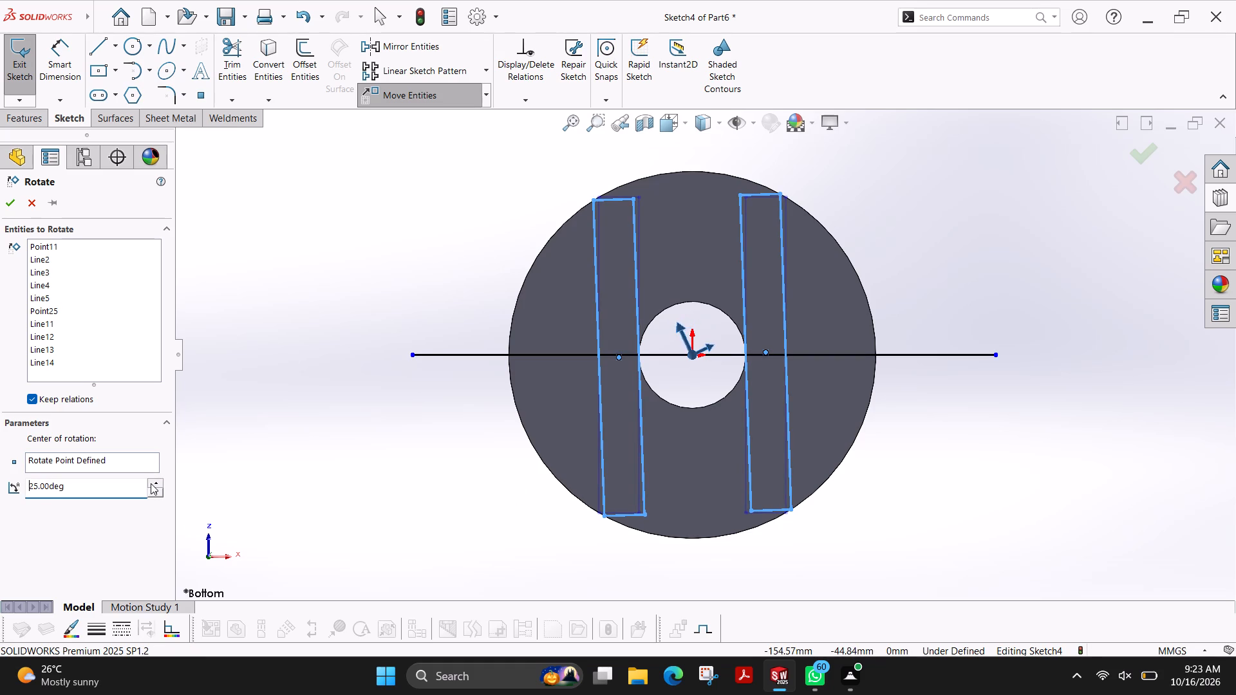
left_click(151, 483)
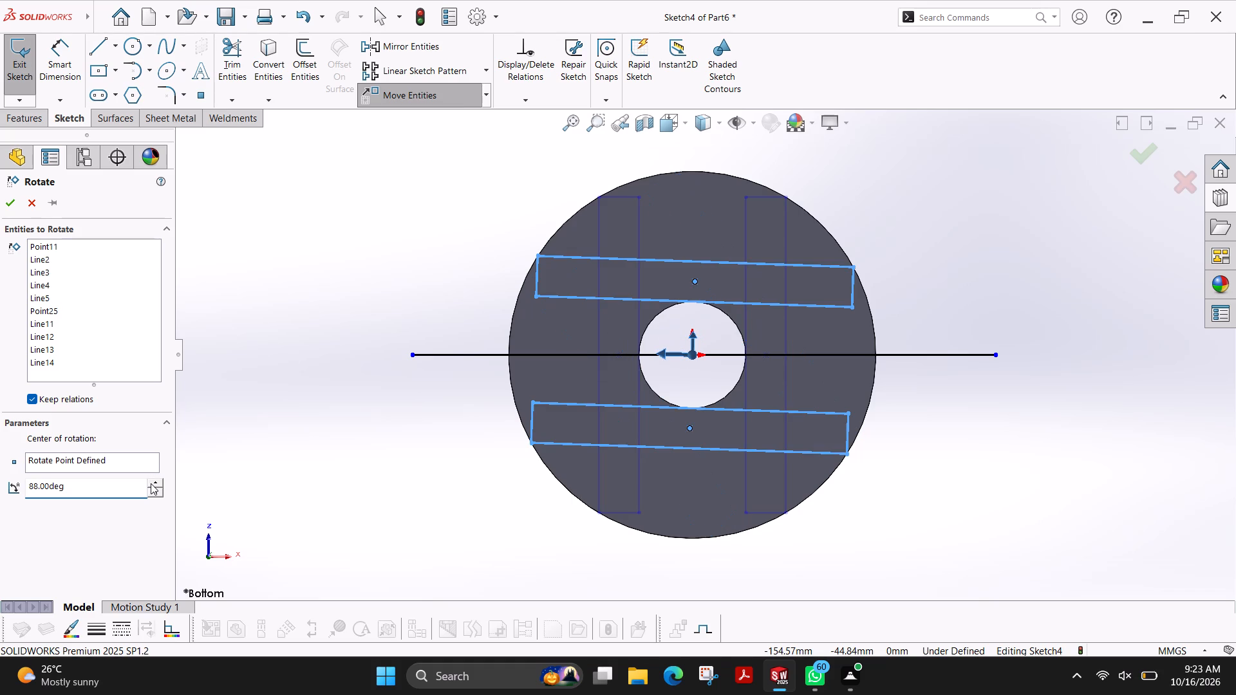
double_click(108, 486)
type("90")
key("Return")
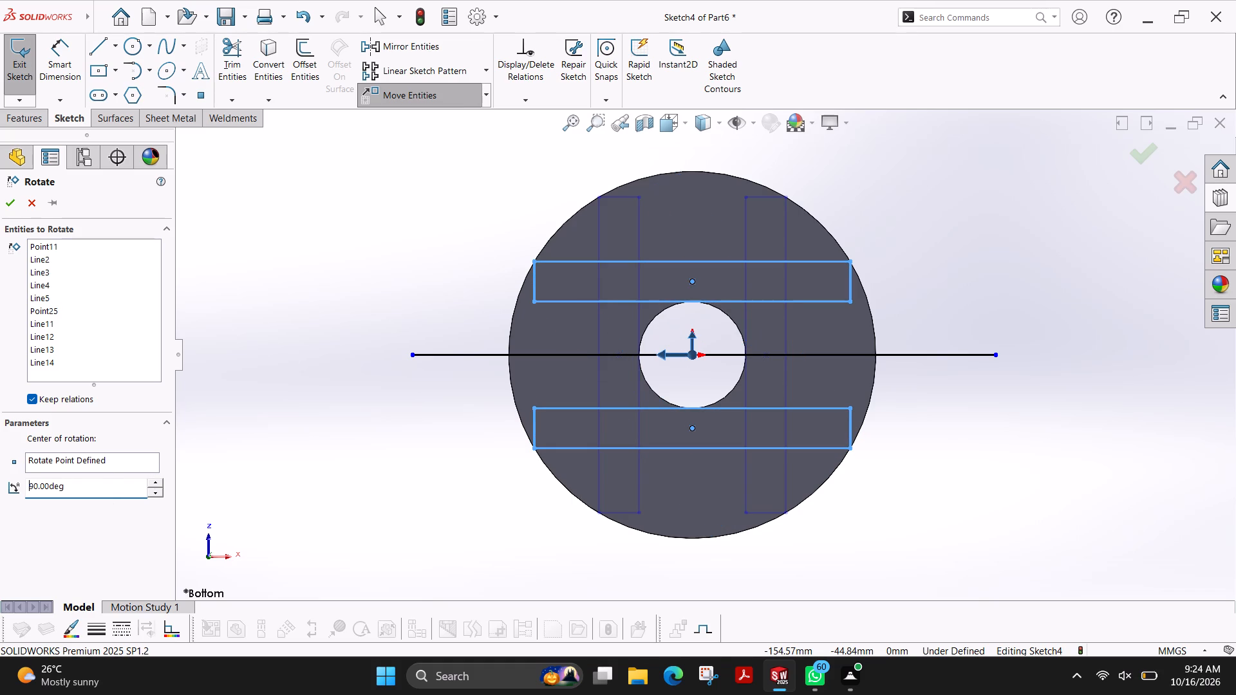
left_click(11, 203)
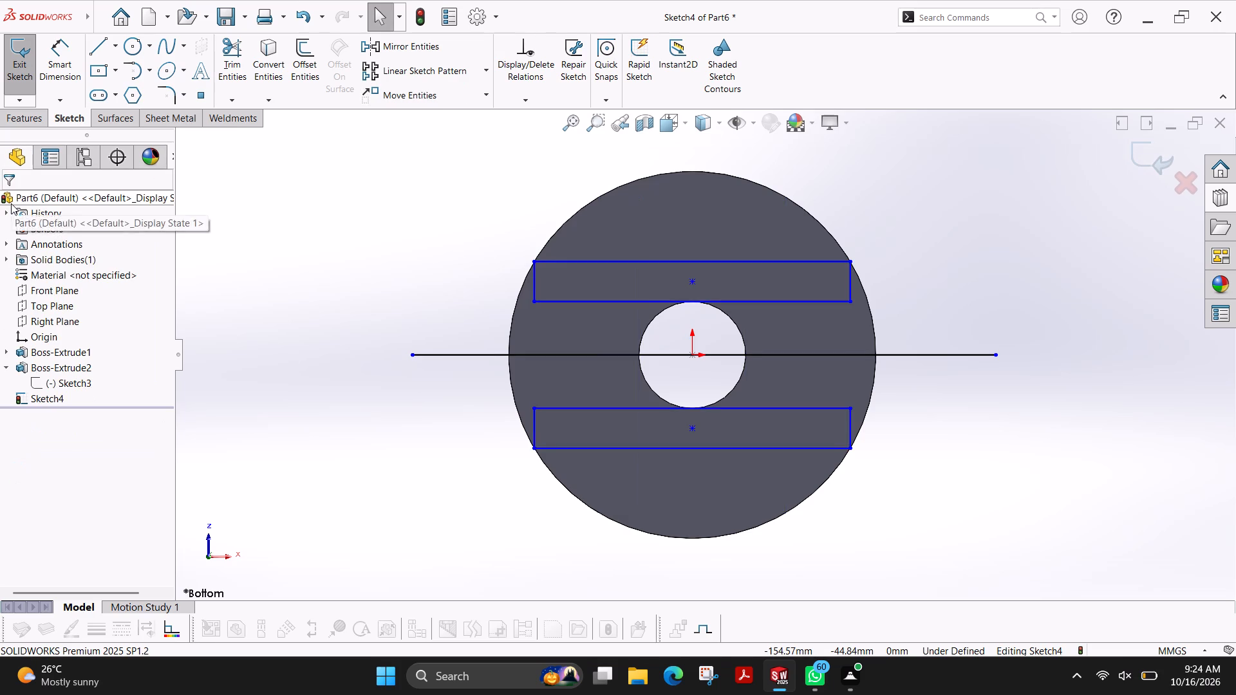
Examine how the corners and long sides of the rotated rectangles meet the disc's outer edge and central hole.
scroll(876, 276, "down", 4)
scroll(794, 260, "down", 4)
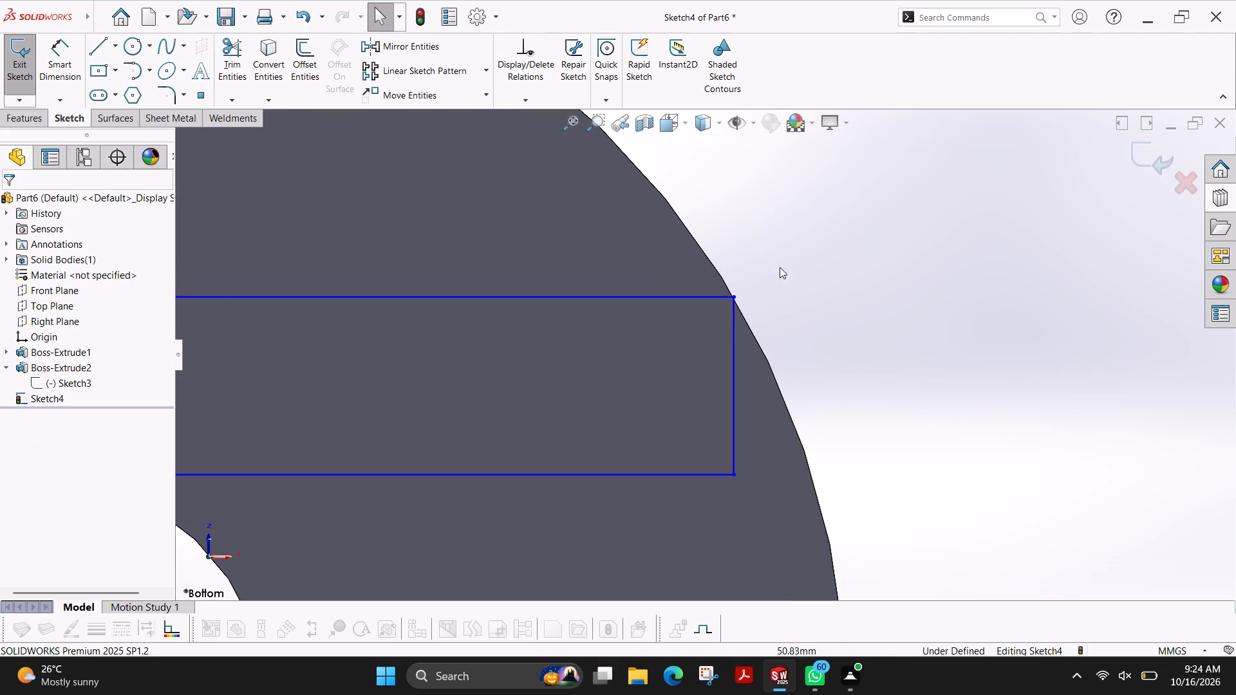
scroll(751, 306, "down", 8)
scroll(702, 308, "up", 5)
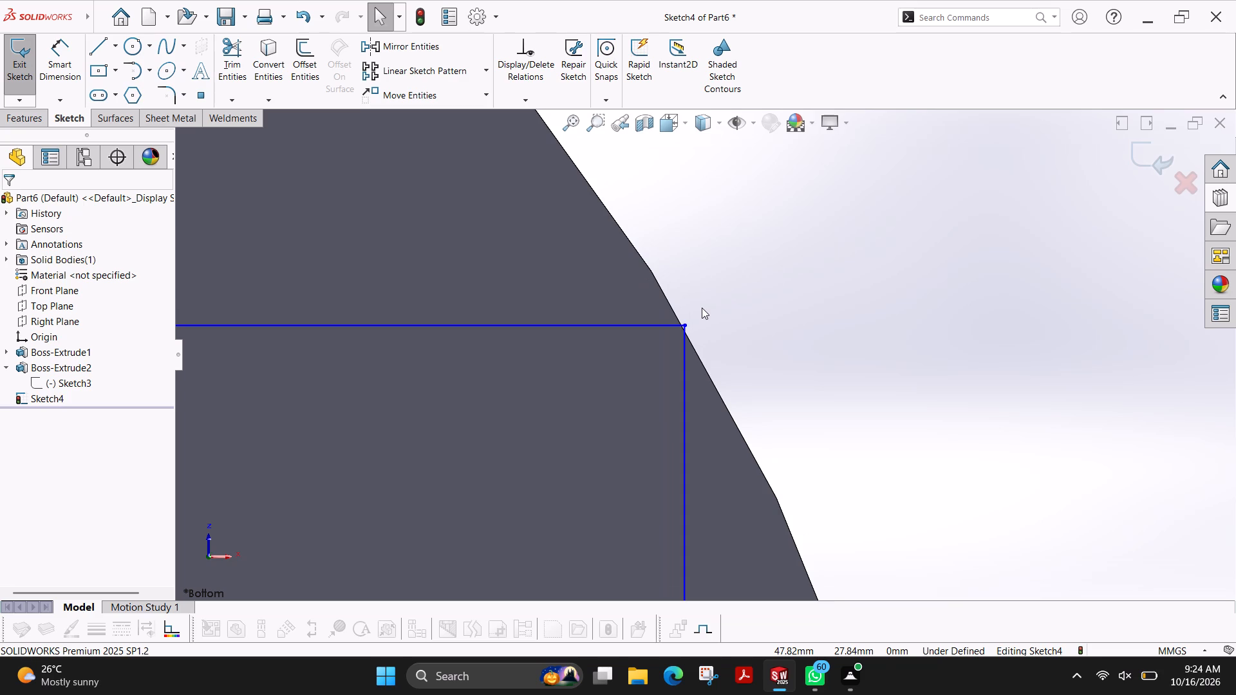
scroll(702, 308, "up", 8)
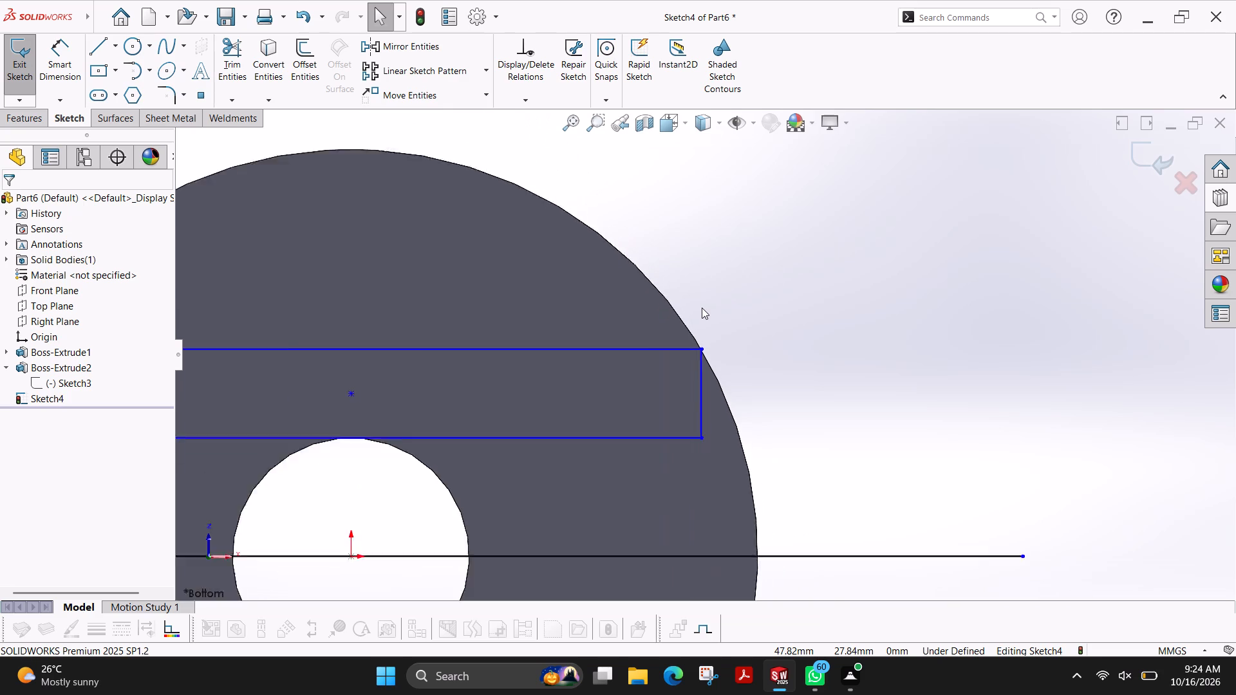
scroll(702, 308, "up", 7)
scroll(702, 308, "down", 2)
scroll(634, 359, "up", 2)
scroll(634, 359, "down", 3)
scroll(634, 468, "up", 2)
scroll(635, 468, "down", 4)
scroll(718, 414, "up", 1)
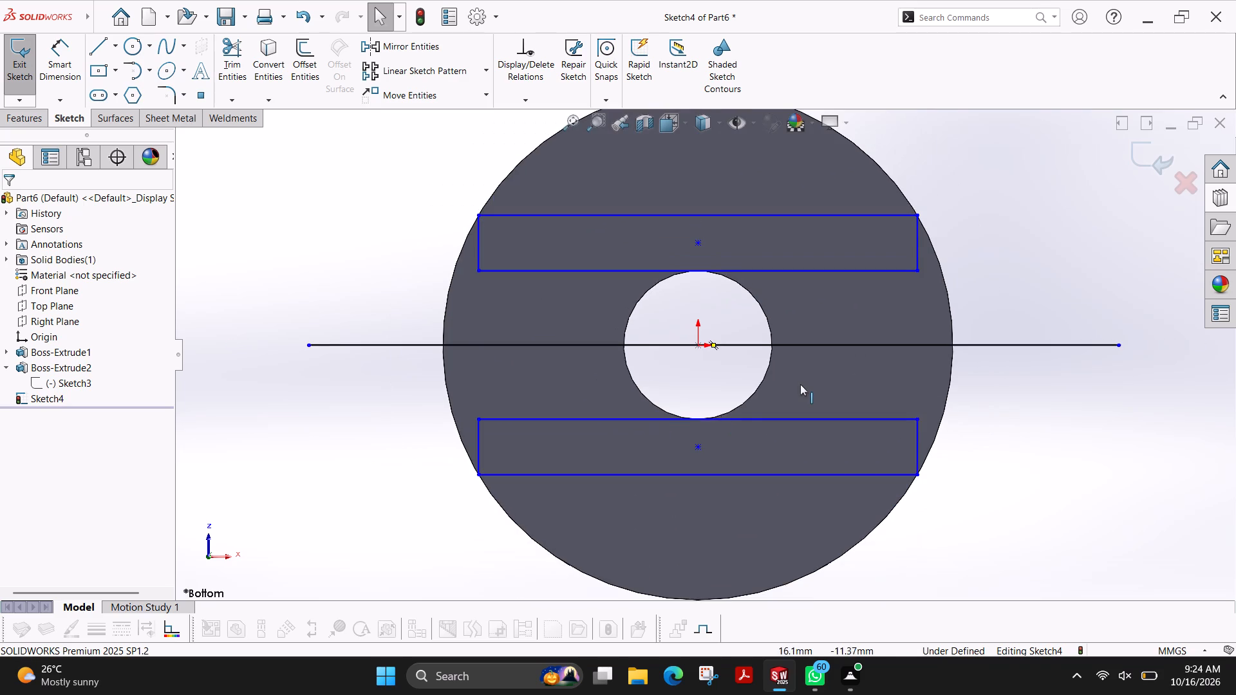
scroll(800, 384, "up", 2)
scroll(872, 421, "down", 5)
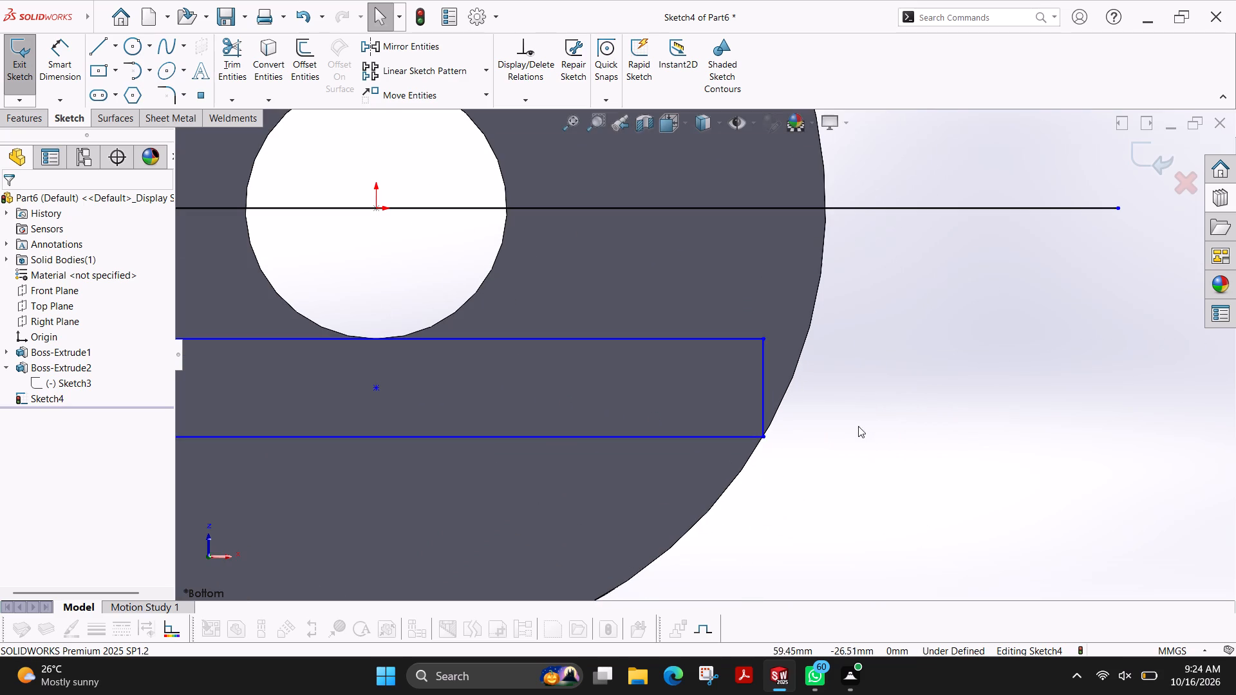
scroll(760, 439, "up", 2)
scroll(598, 291, "up", 4)
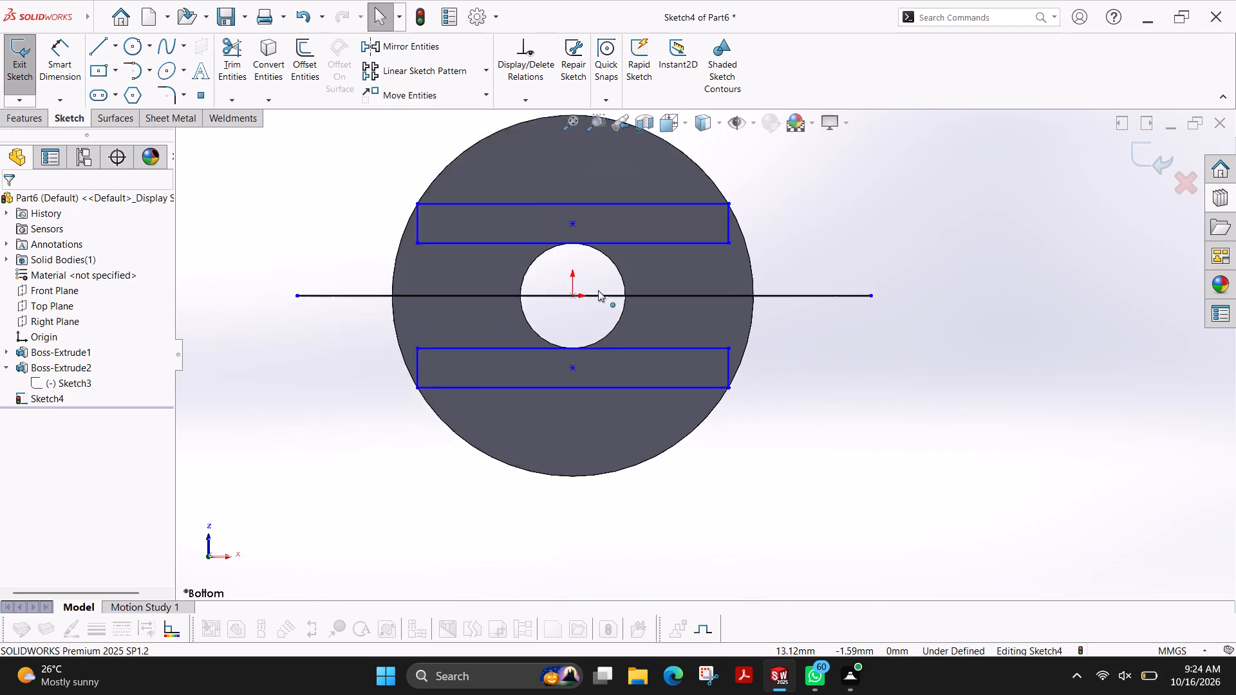
scroll(597, 290, "down", 1)
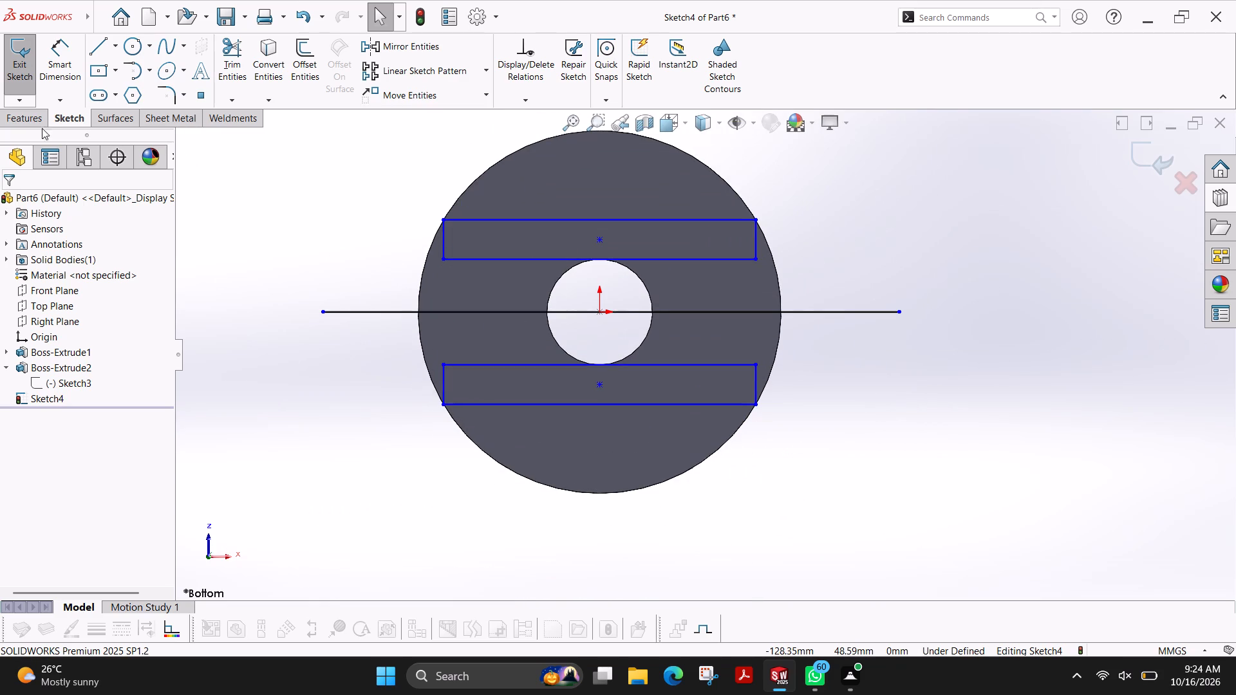
Extrude the two rotated rectangle regions 20 mm blind from the disc's underside, merged with the disc, and clear the selection.
left_click(30, 122)
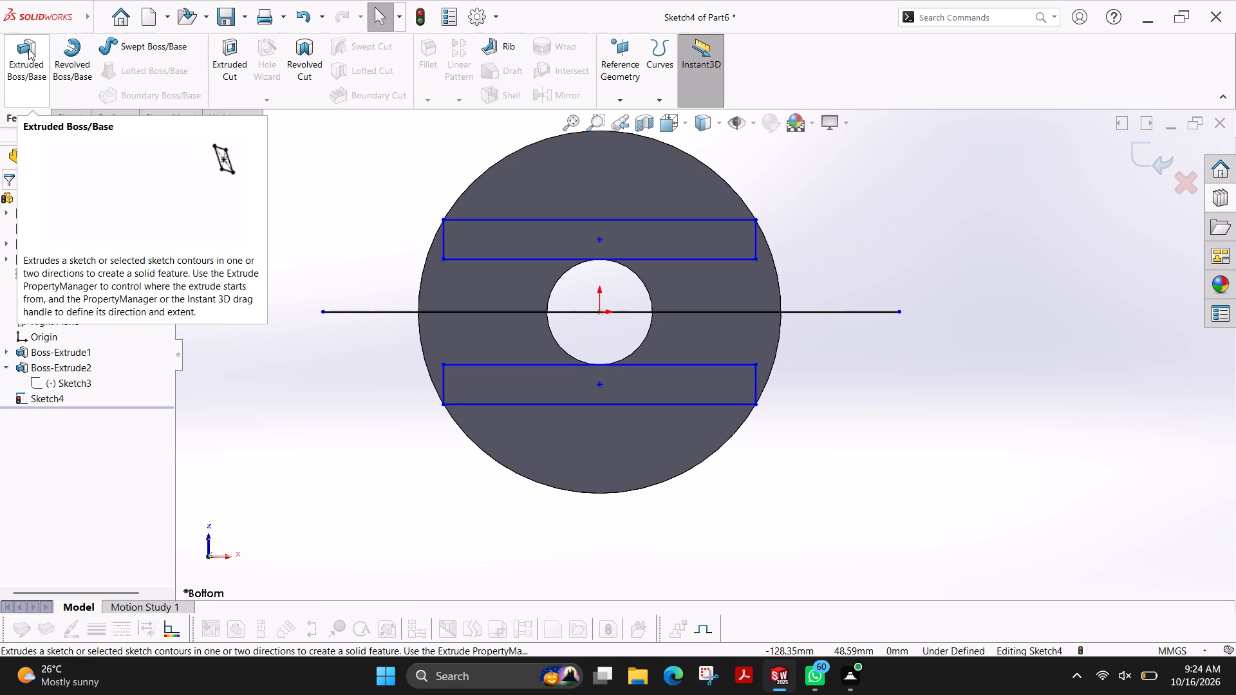
left_click(28, 49)
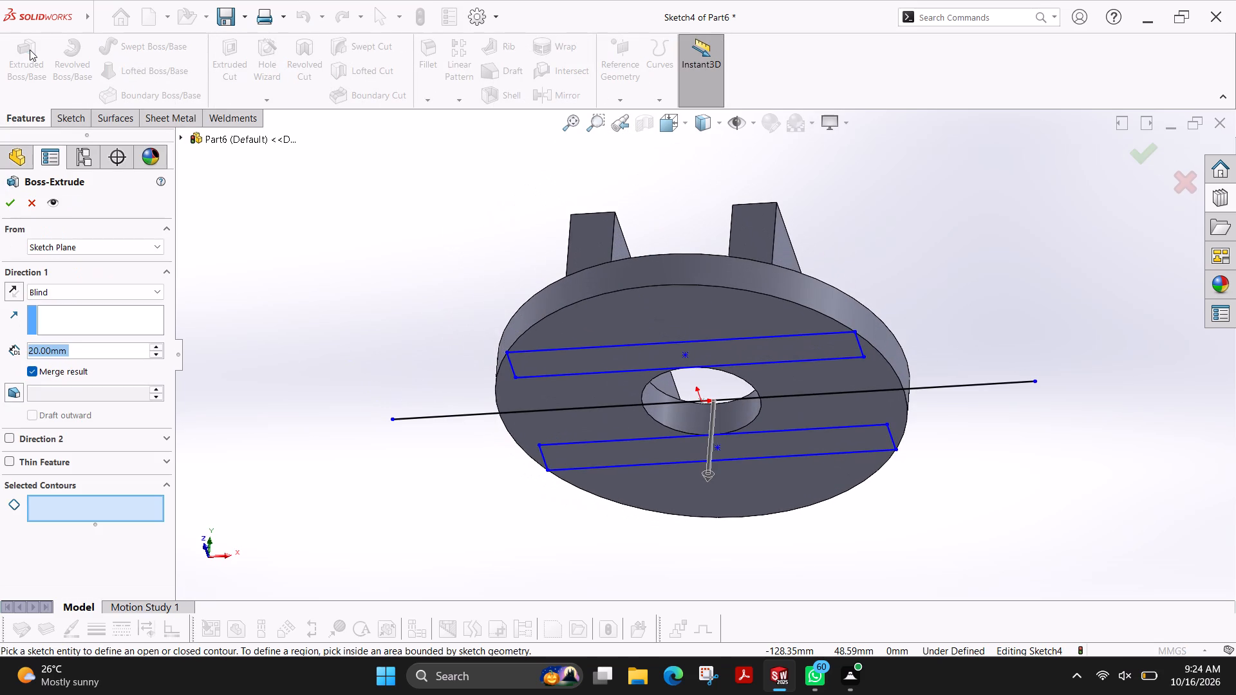
left_click(557, 371)
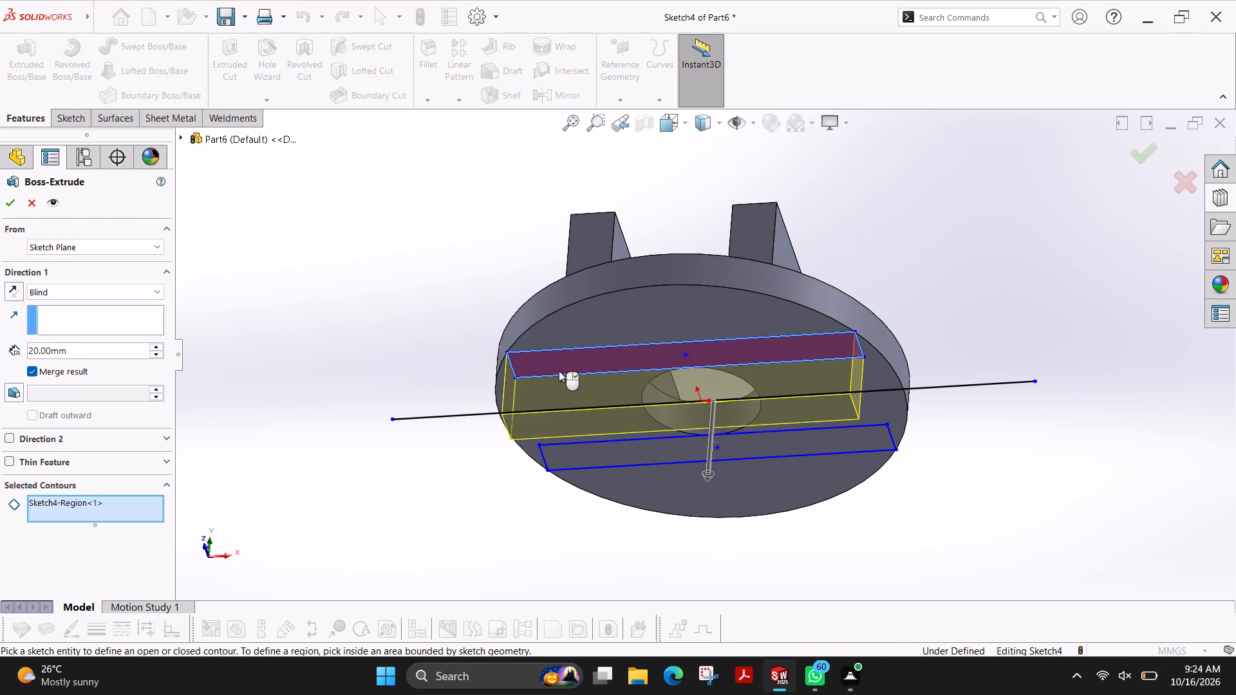
left_click(641, 453)
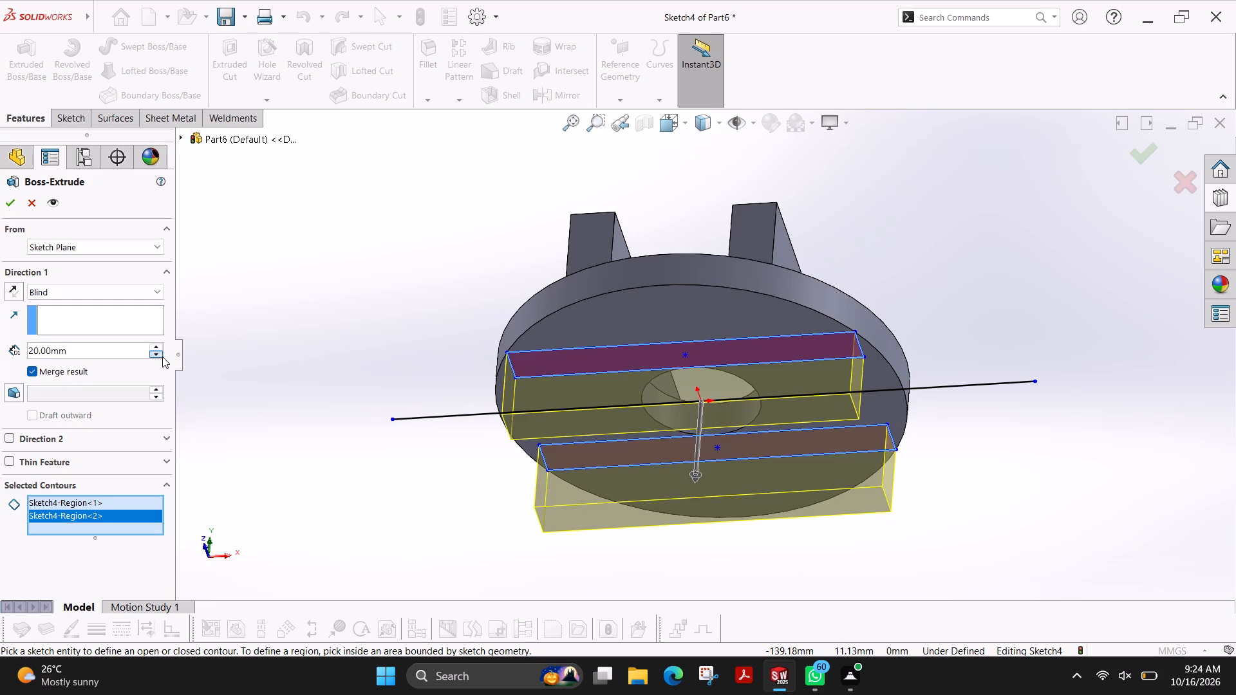
left_click(10, 204)
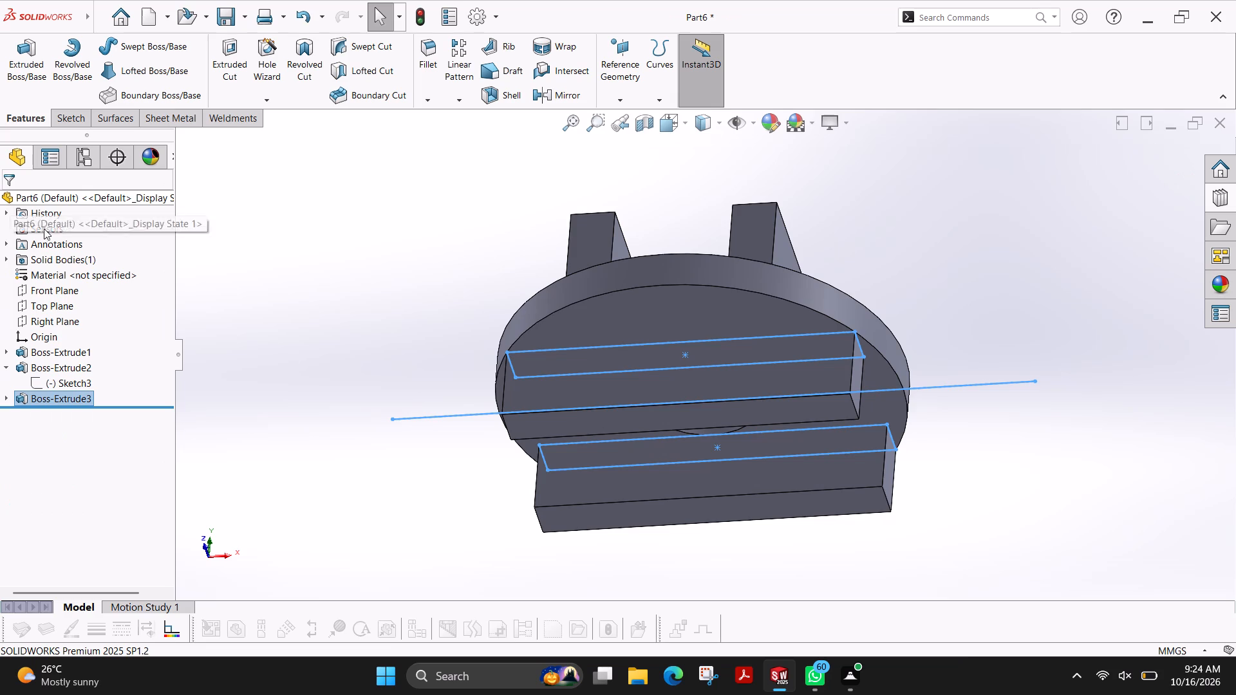
key("Escape")
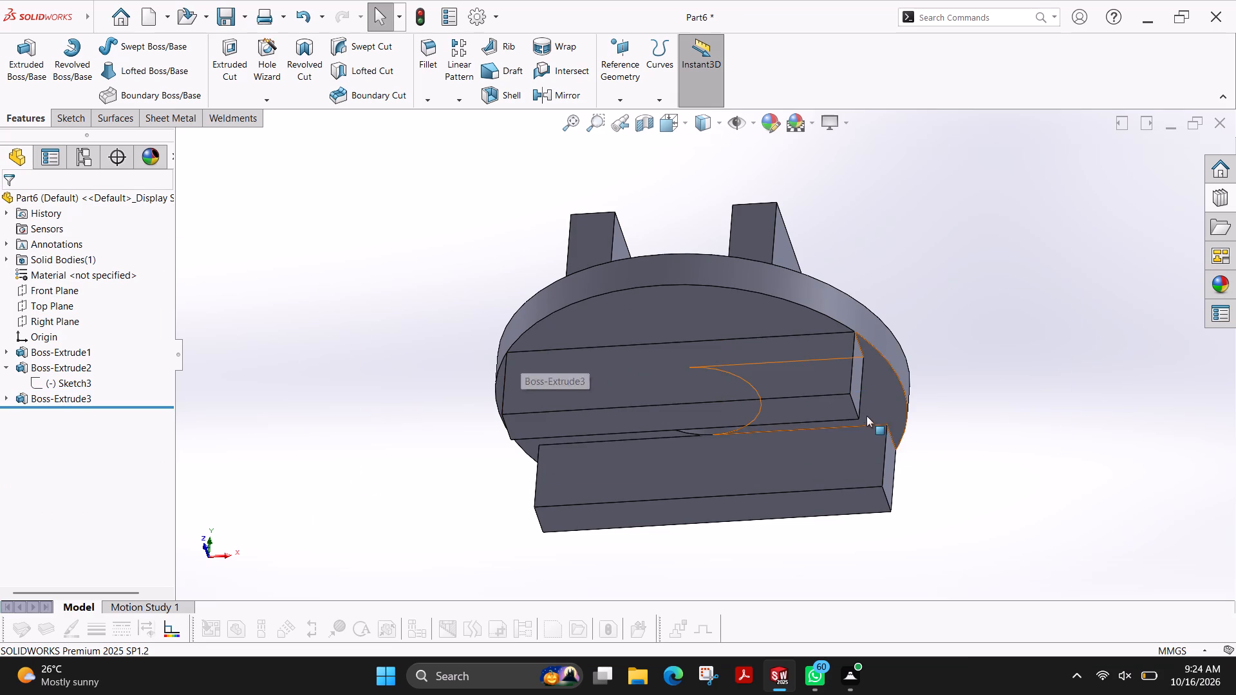
Orbit the part to inspect the bars on both faces and set it to the dimetric view.
middle_click_drag(915, 407, 903, 402, "ctrl+shift")
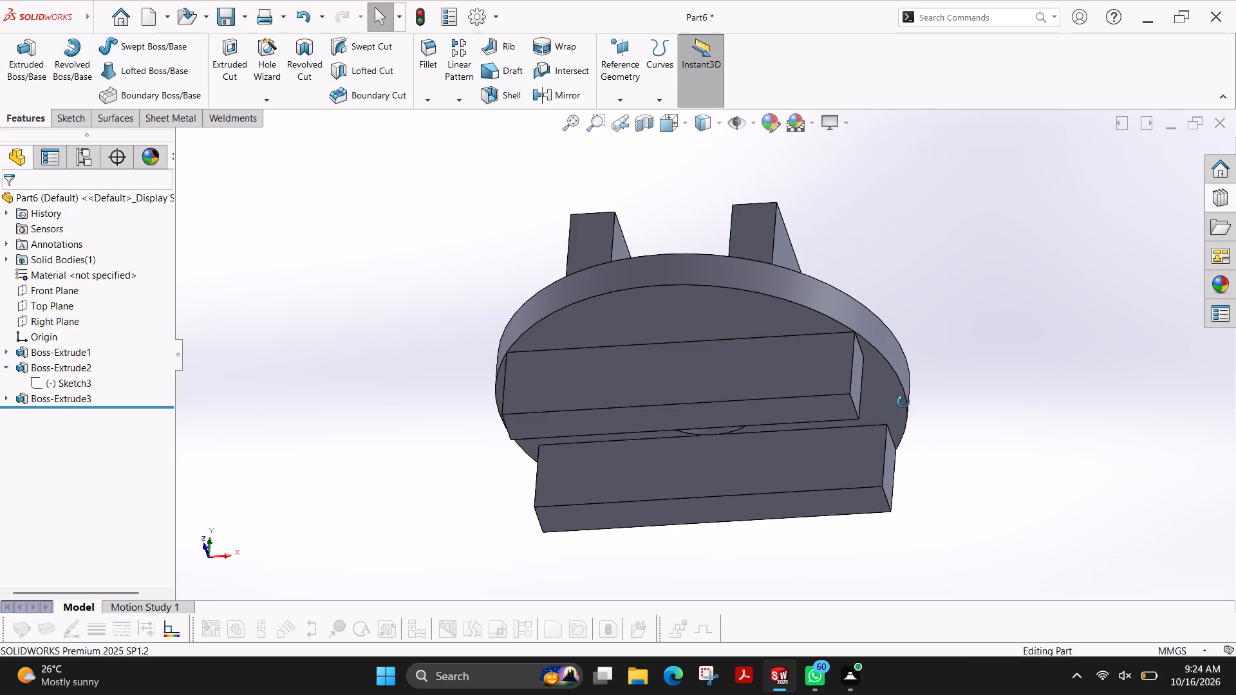
middle_click_drag(903, 402, 606, 396, "ctrl+shift")
left_click(684, 127)
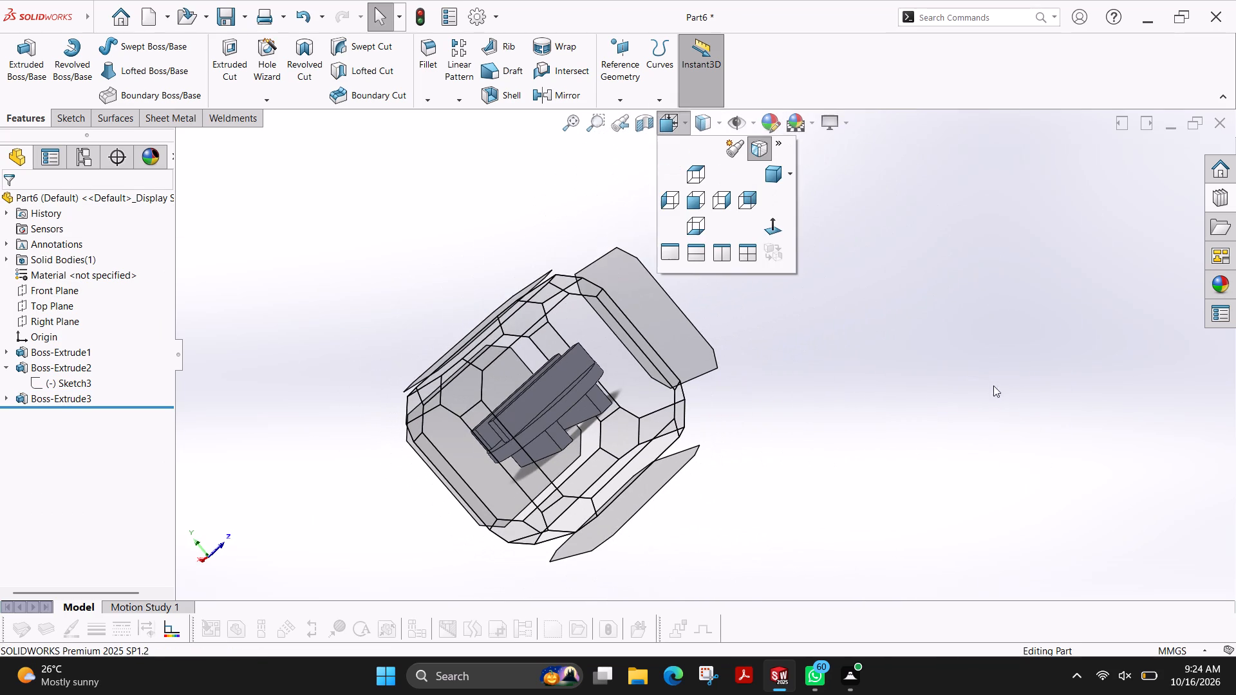
left_click(771, 181)
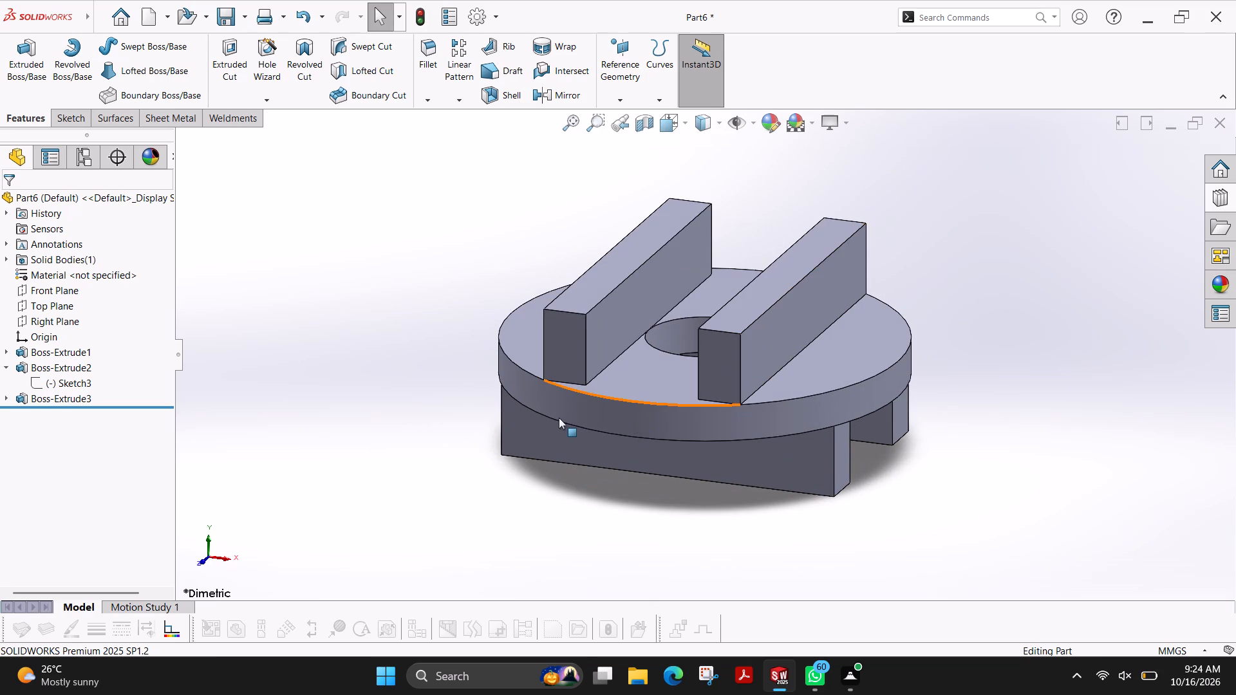
scroll(554, 418, "up", 2)
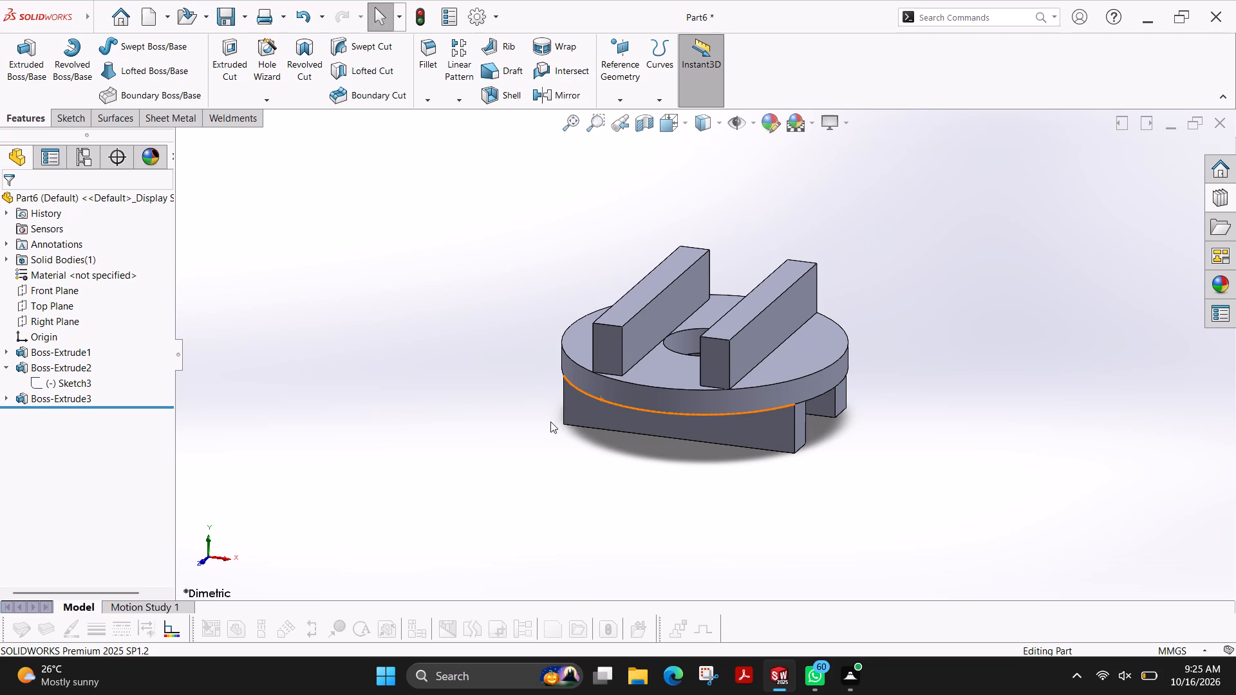
scroll(552, 422, "down", 1)
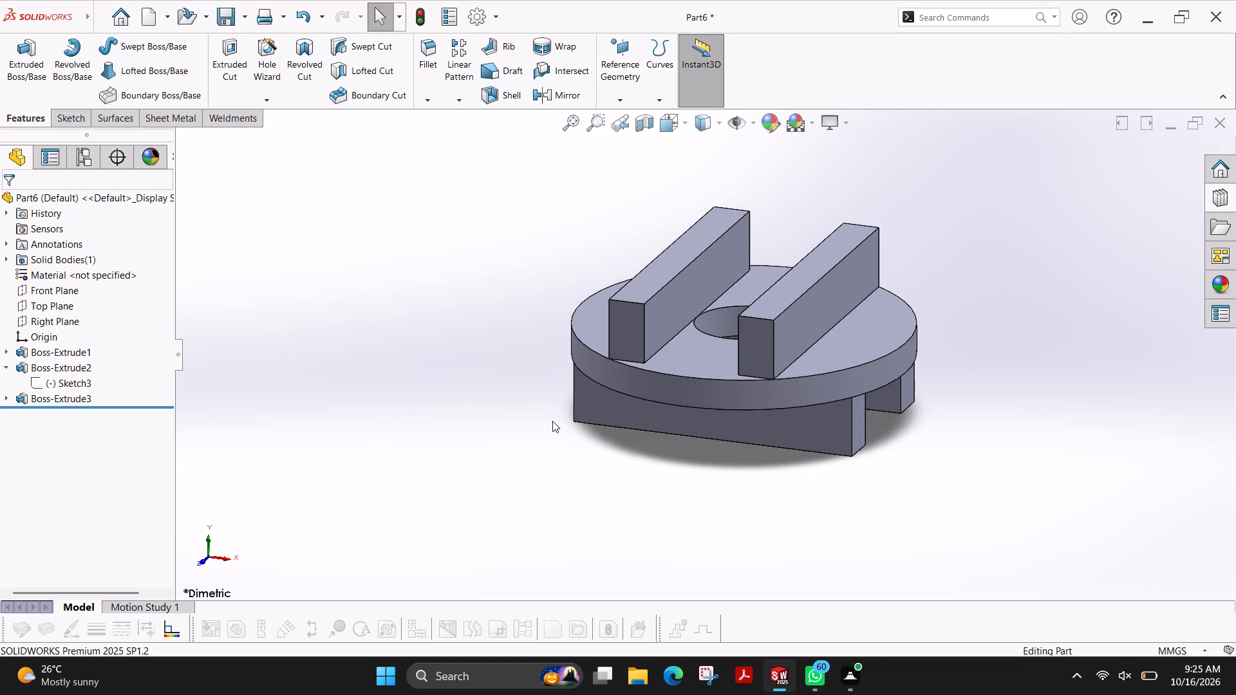
scroll(552, 421, "up", 1)
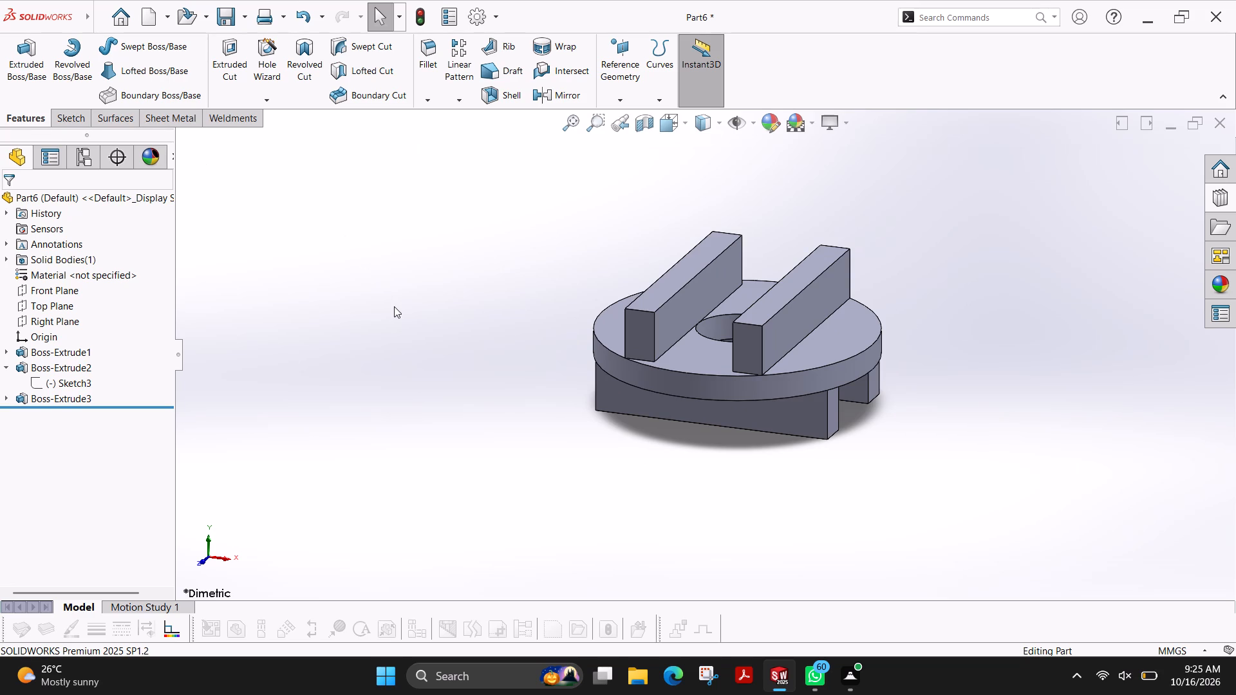
Save the part as fujiPart39 in the solidworks folder.
key("ctrl+s")
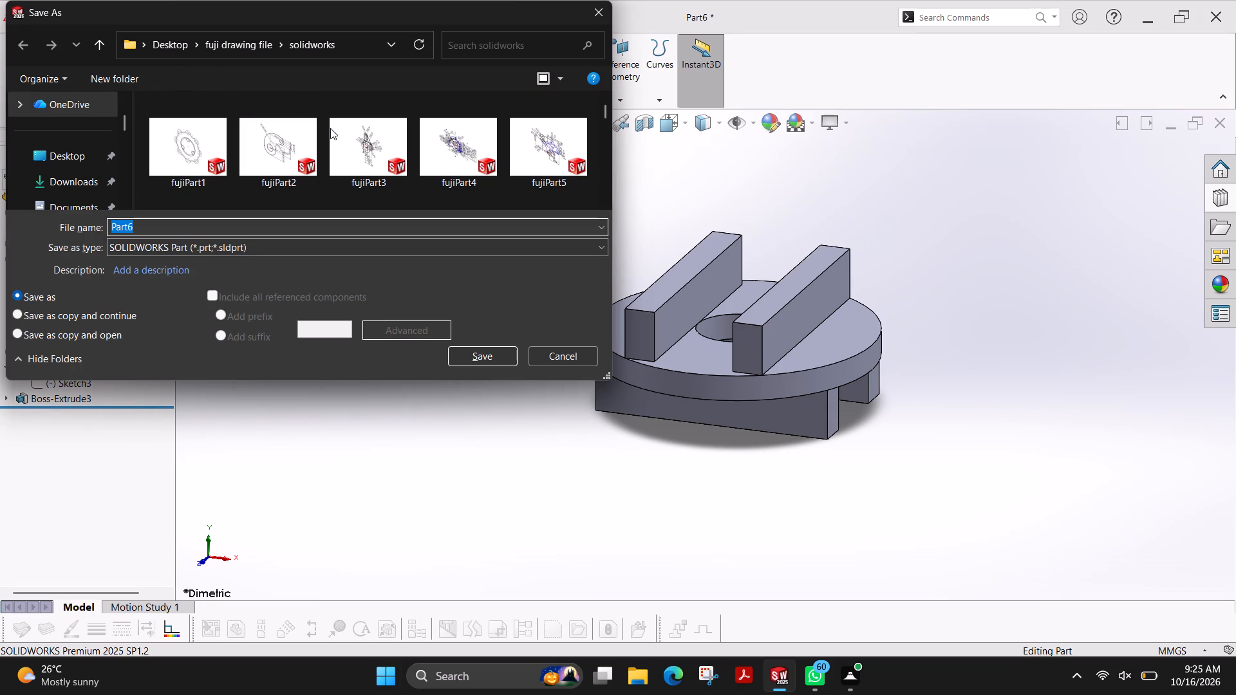
scroll(317, 143, "down", 11)
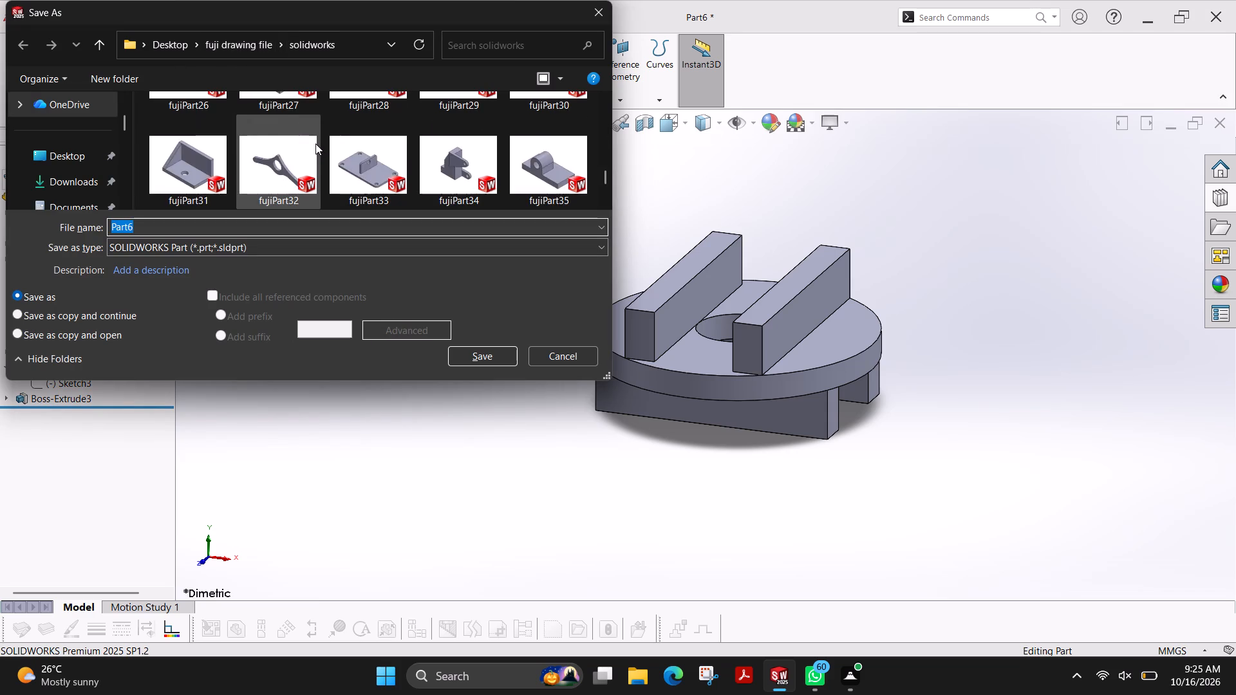
scroll(315, 144, "down", 13)
key("Right")
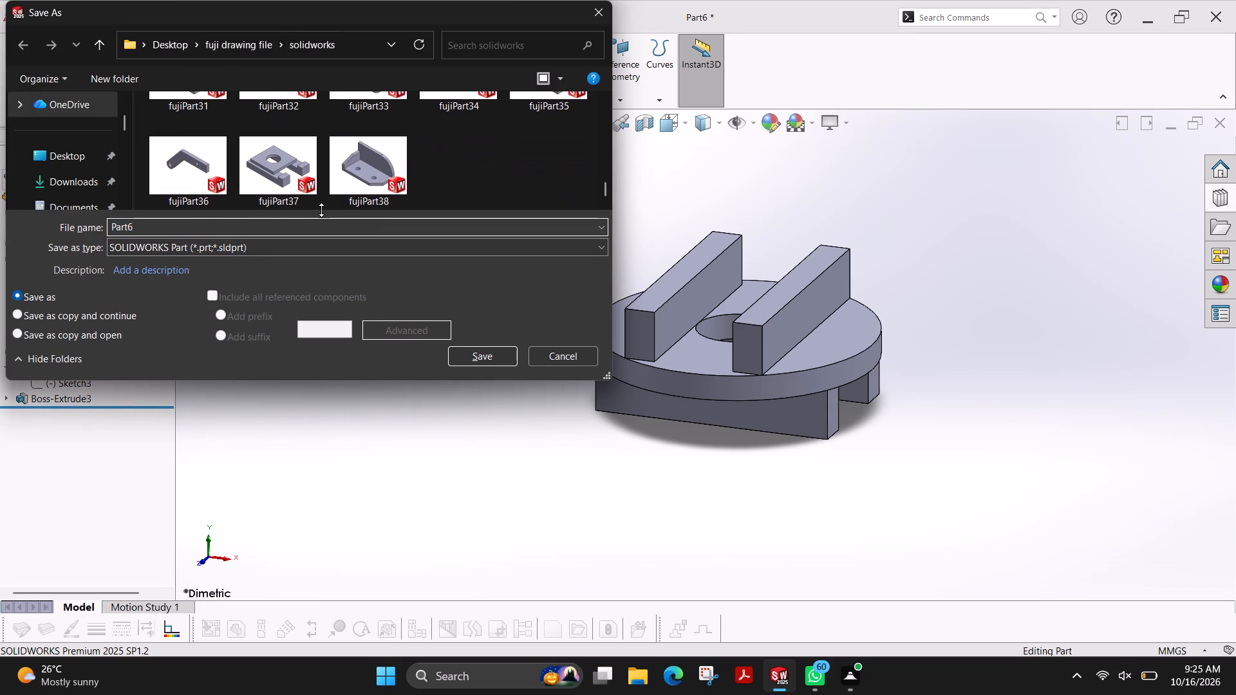
key("BackSpace")
type("39")
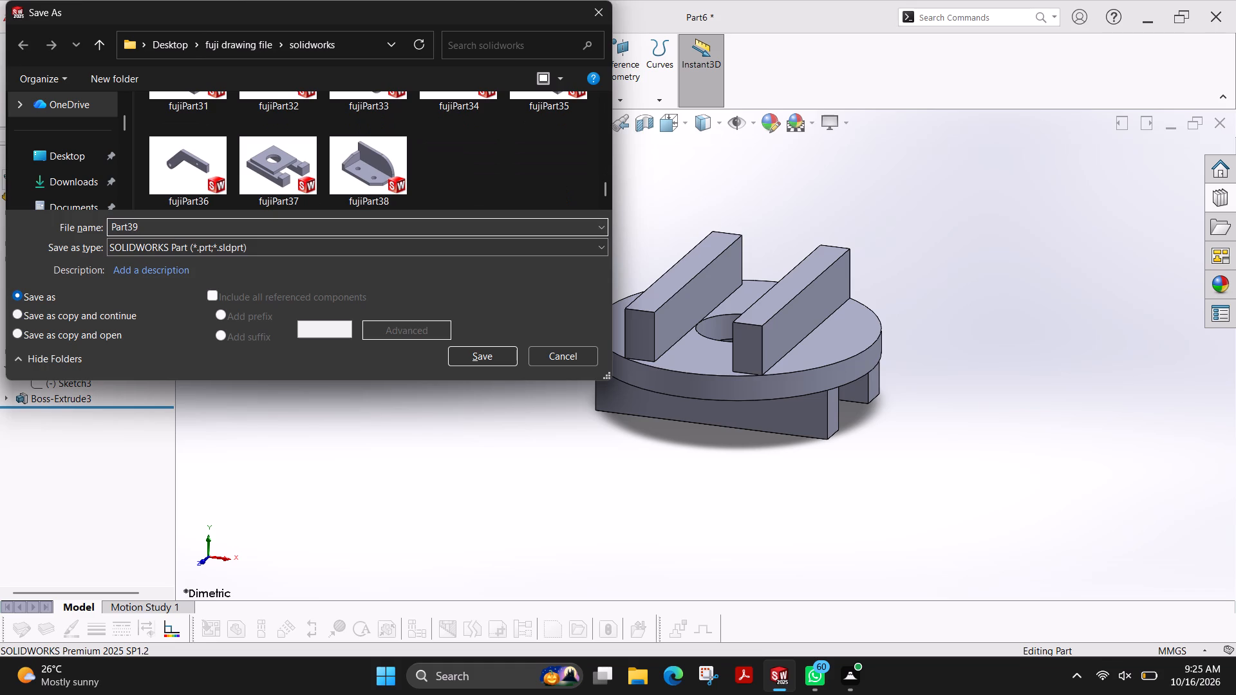
key("Left")
key("Left")
key("Left")
key("Left")
key("Left")
key("Left")
key("Left")
key("Left")
key("Left")
key("Left")
key("Left")
key("Left")
type("fuji")
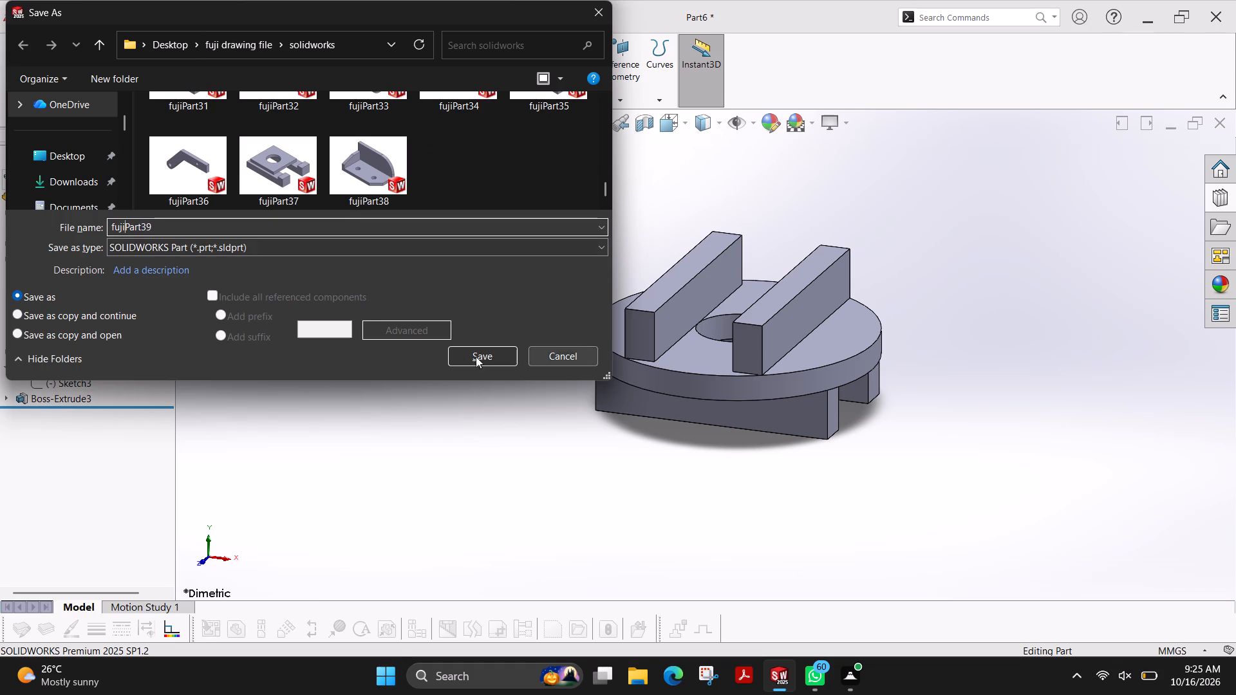
left_click(453, 357)
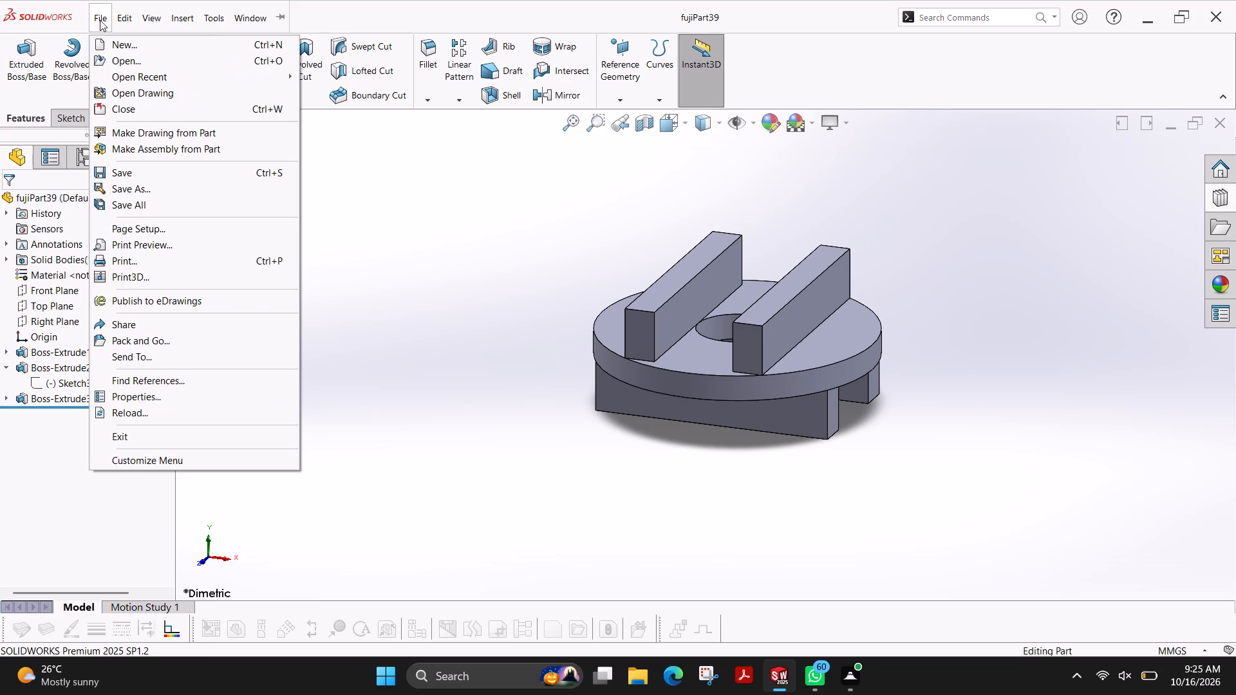
Create a drawing from the part on an A4 (ISO) sheet with the sheet format displayed.
left_click(162, 131)
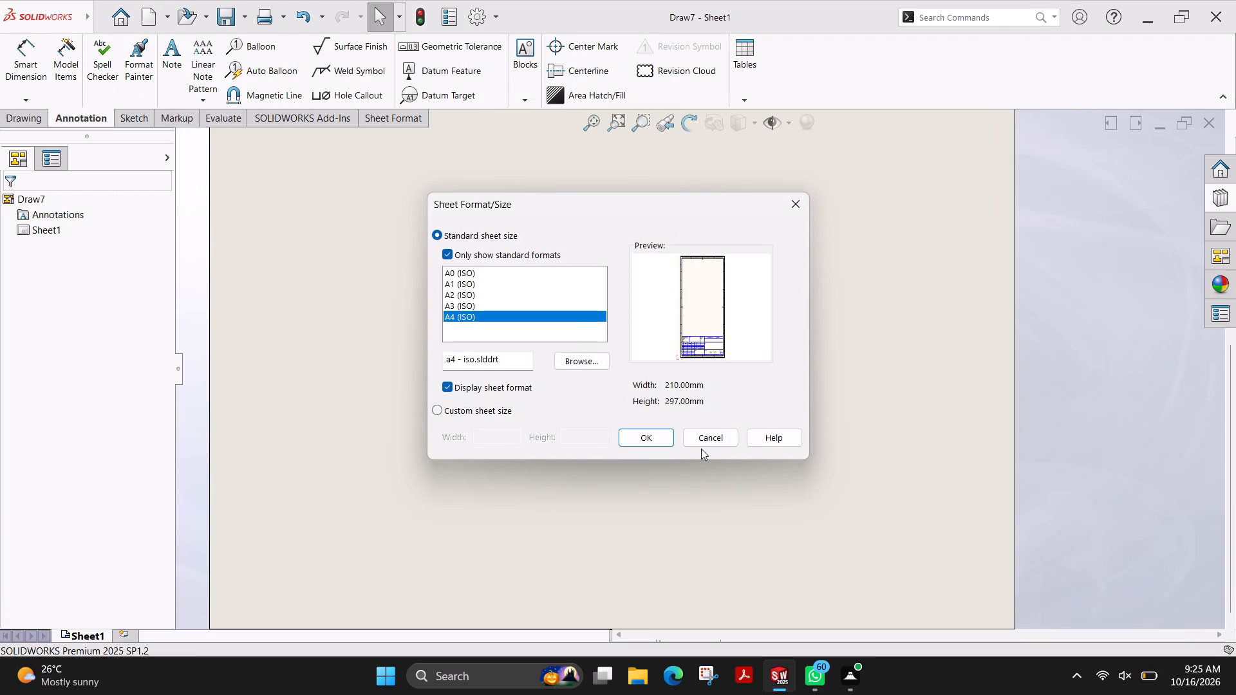
left_click(662, 435)
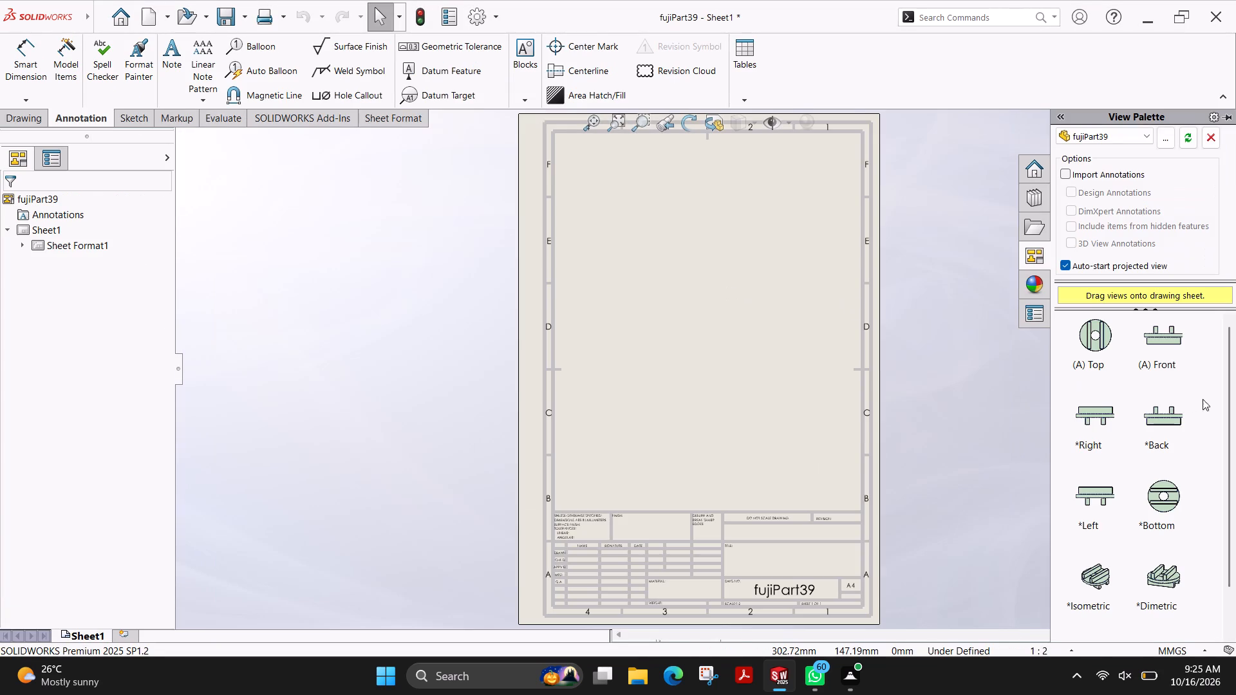
Place the part's top view in the sheet's upper-left area and project the front view directly below it.
left_click_drag(1098, 339, 742, 262)
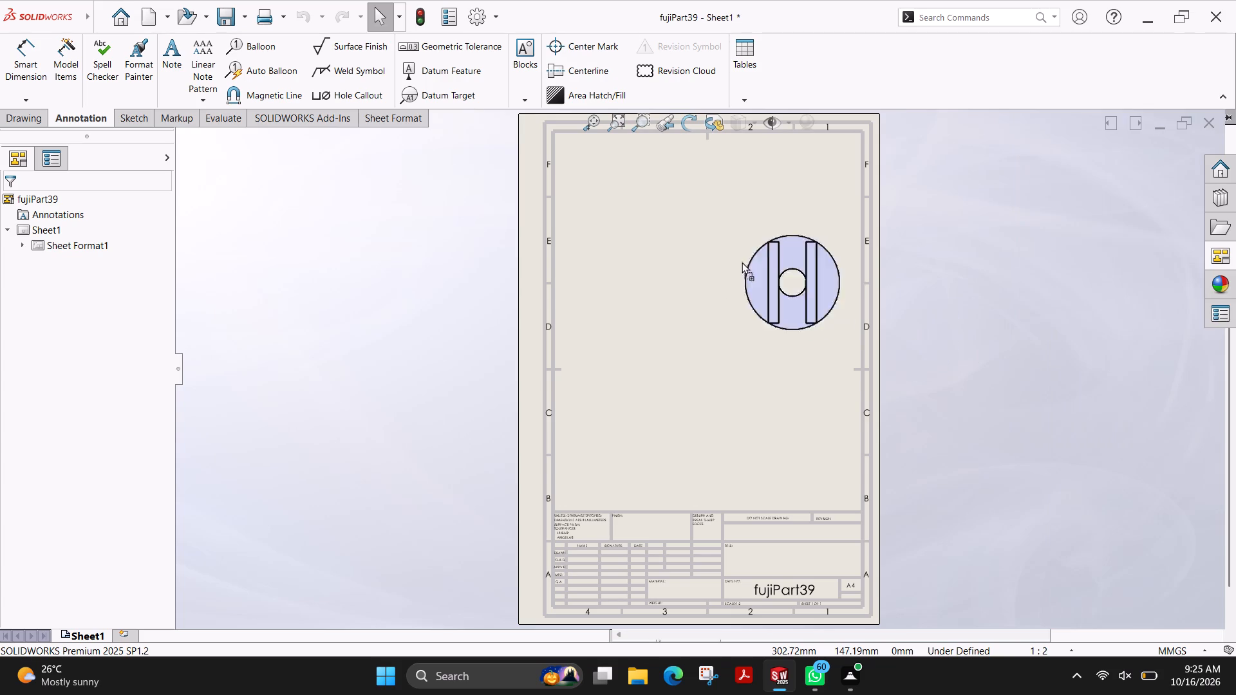
left_click_drag(742, 262, 635, 207)
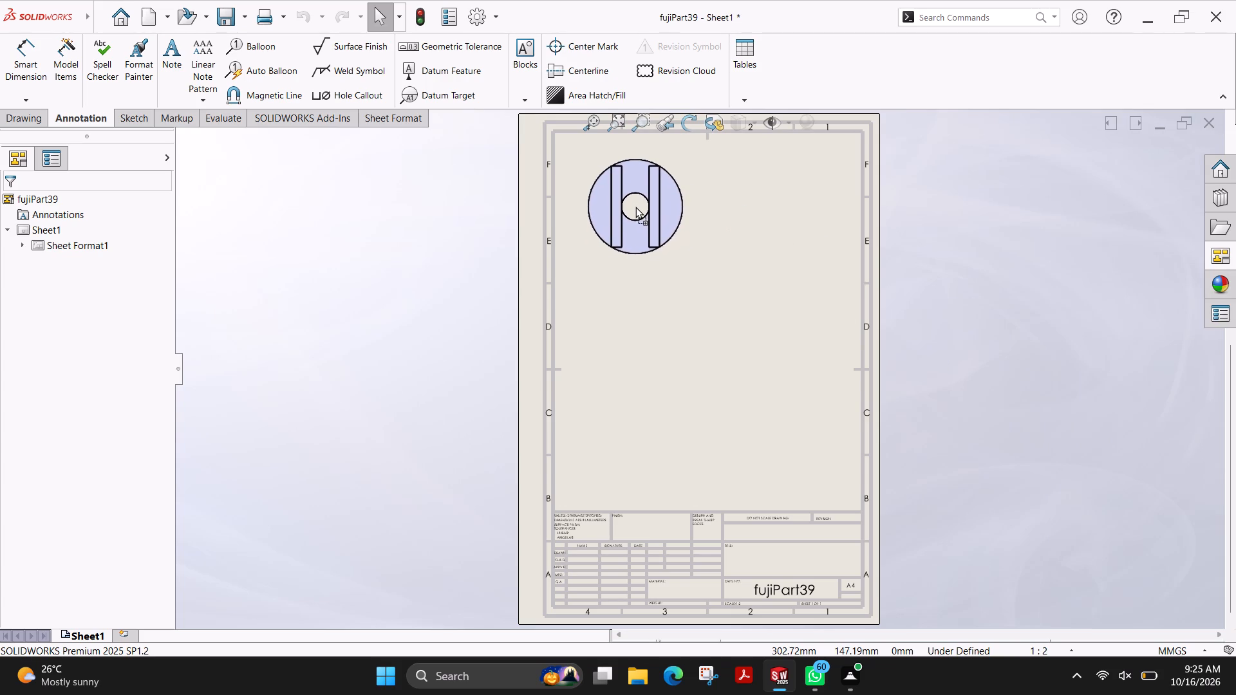
left_click_drag(635, 207, 631, 205)
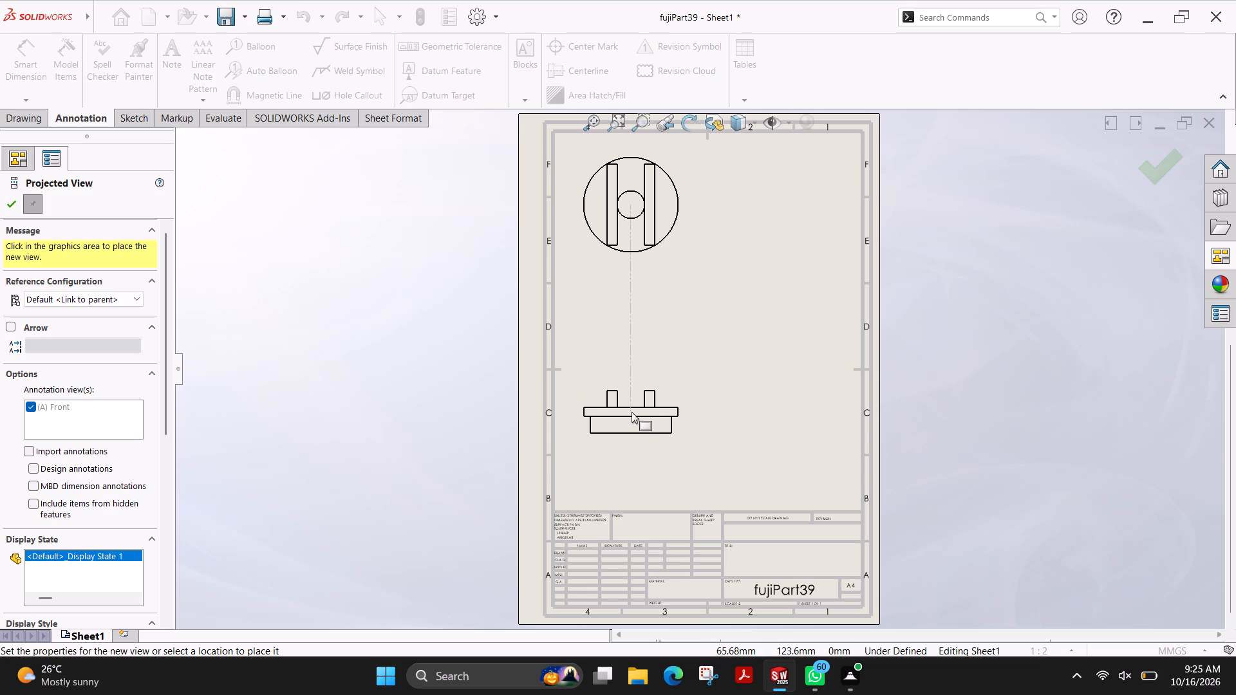
left_click(632, 412)
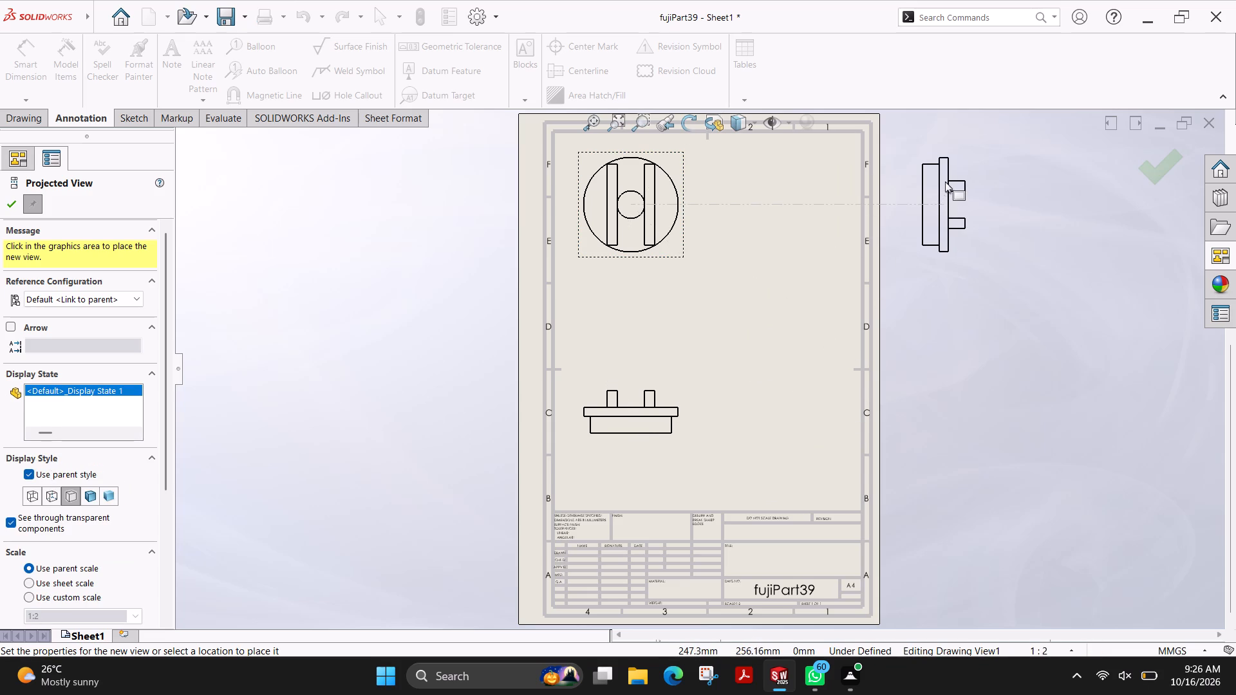
key("Escape")
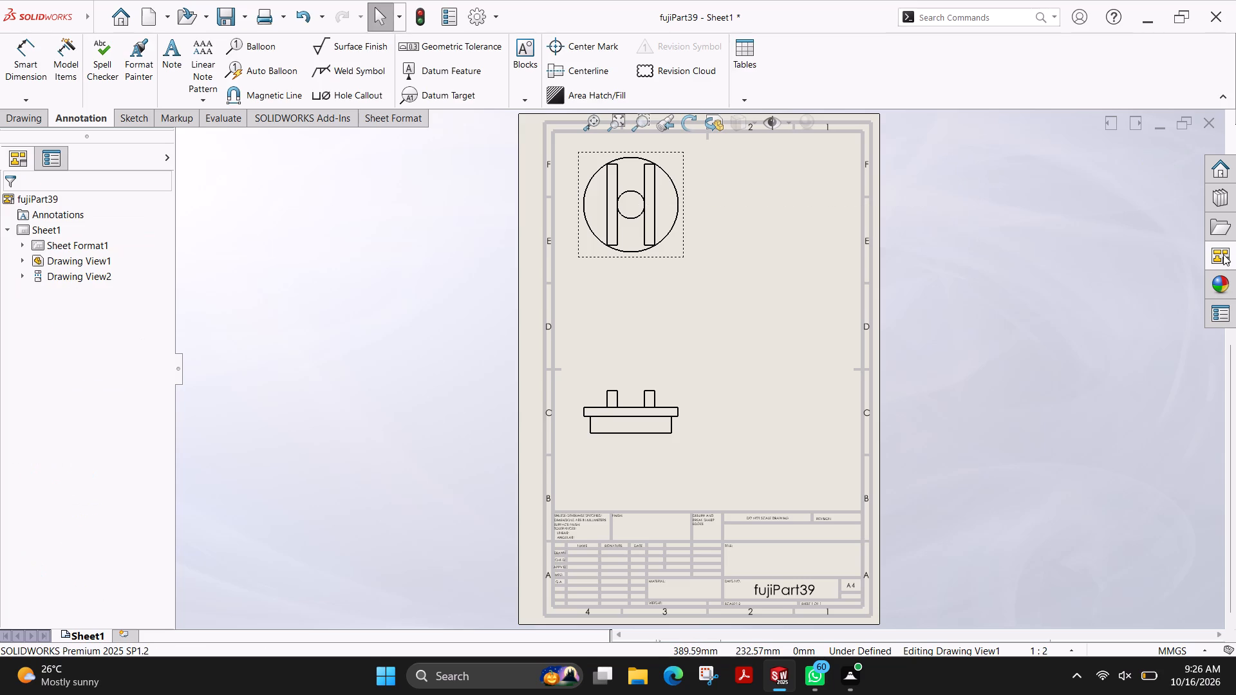
Add the part's Right view to the sheet, aligned horizontally to the right of the front view.
left_click(1222, 254)
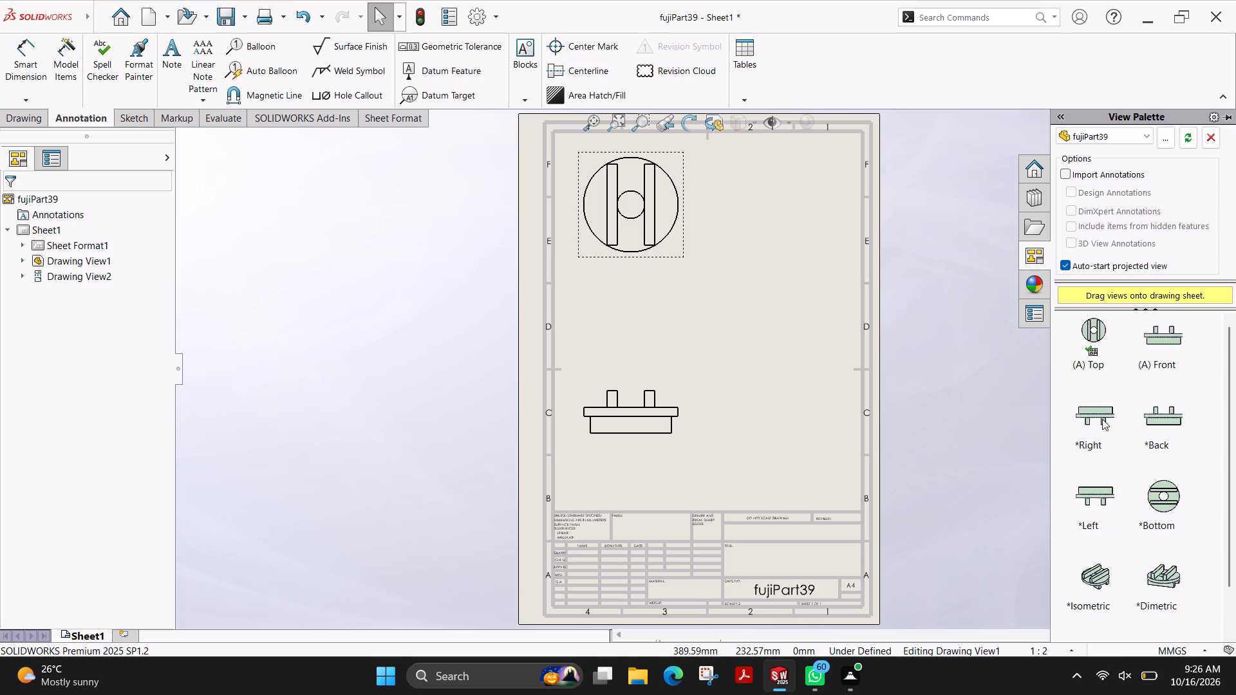
left_click_drag(1103, 412, 901, 416)
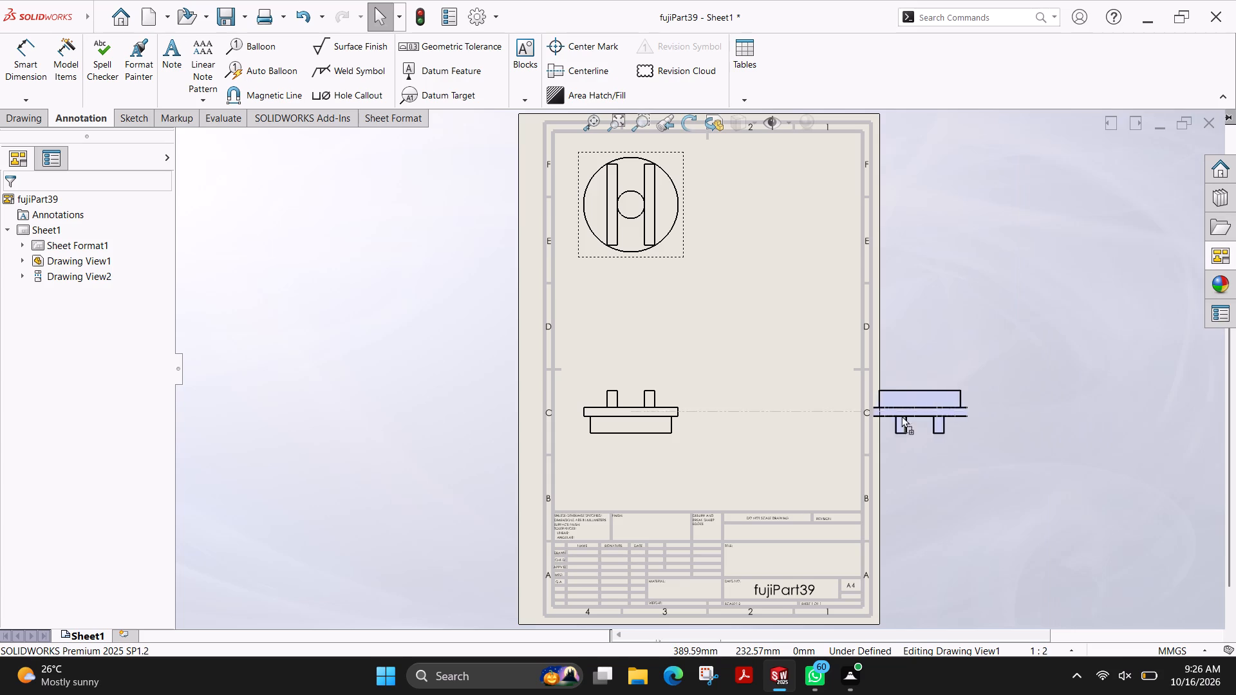
left_click_drag(901, 416, 787, 425)
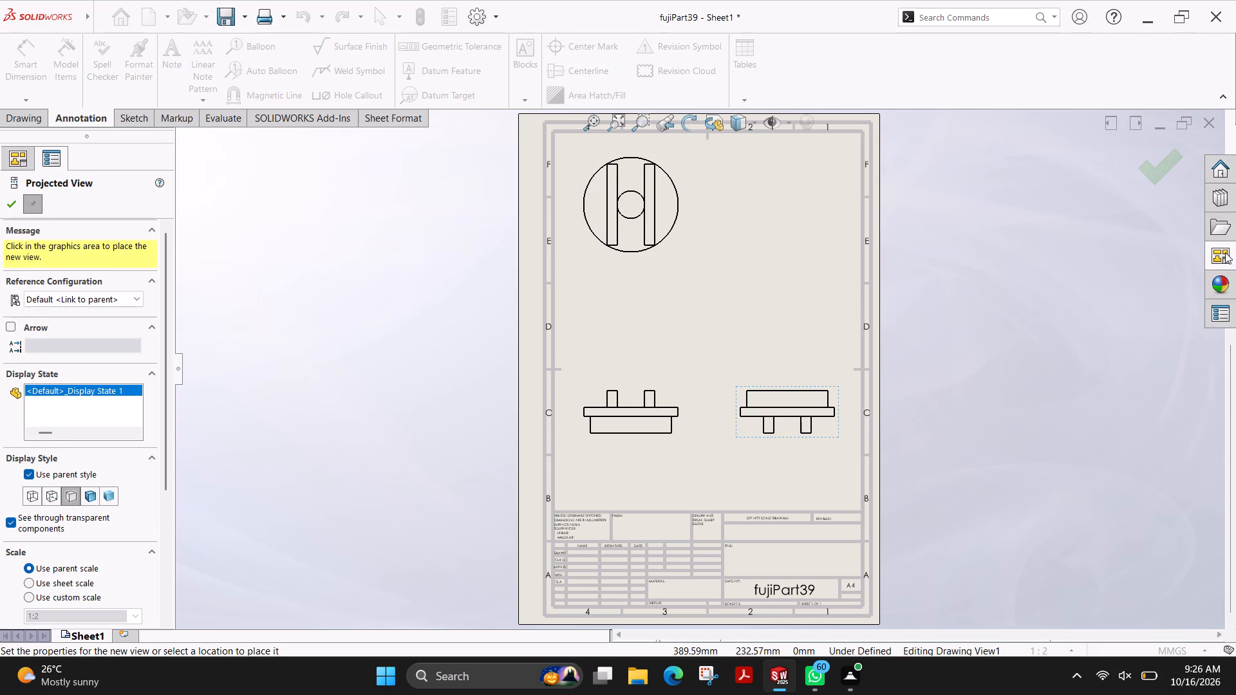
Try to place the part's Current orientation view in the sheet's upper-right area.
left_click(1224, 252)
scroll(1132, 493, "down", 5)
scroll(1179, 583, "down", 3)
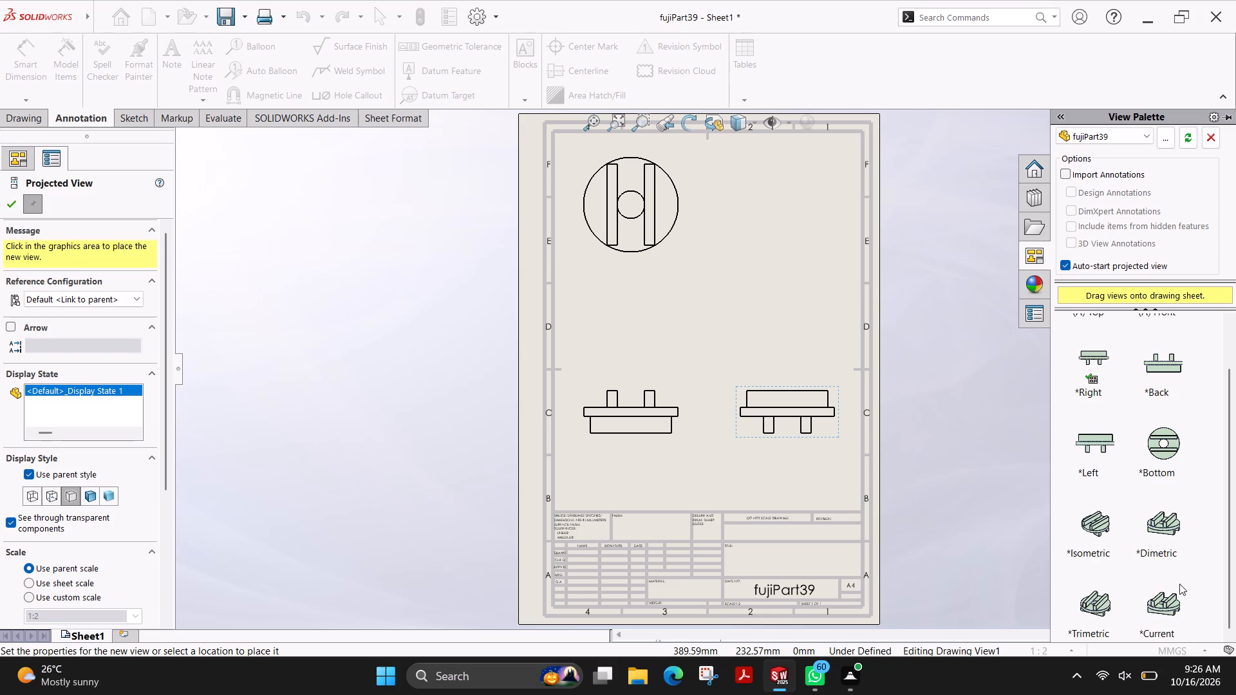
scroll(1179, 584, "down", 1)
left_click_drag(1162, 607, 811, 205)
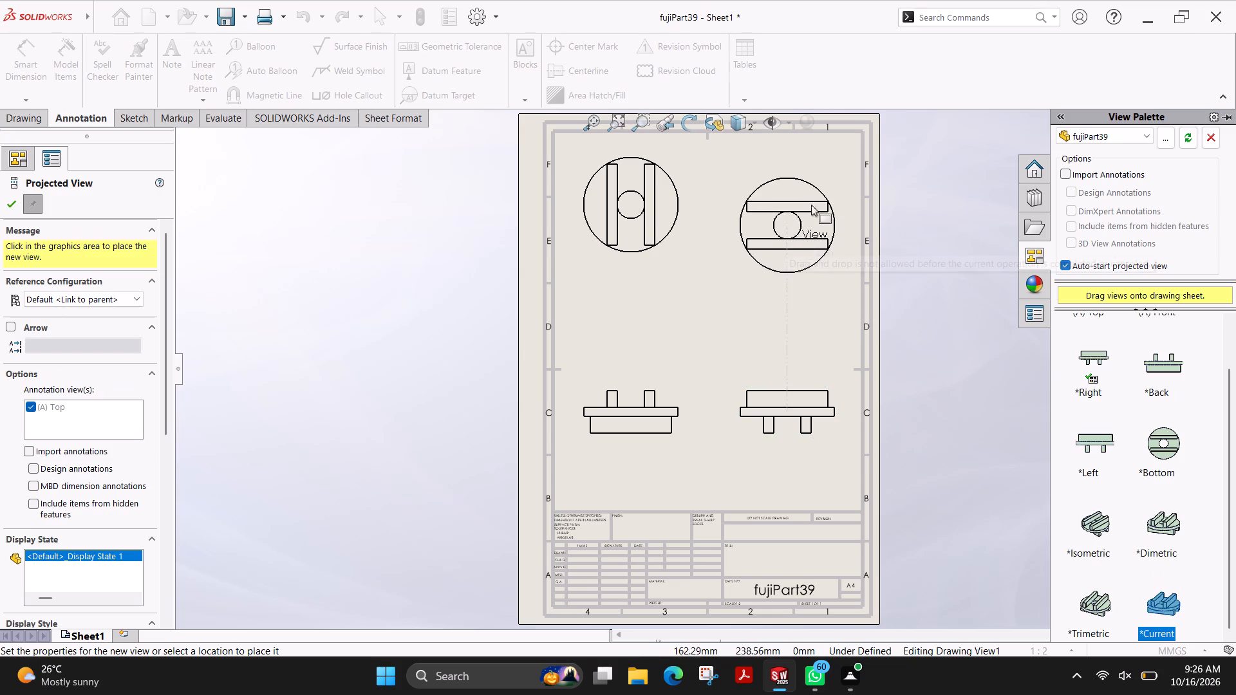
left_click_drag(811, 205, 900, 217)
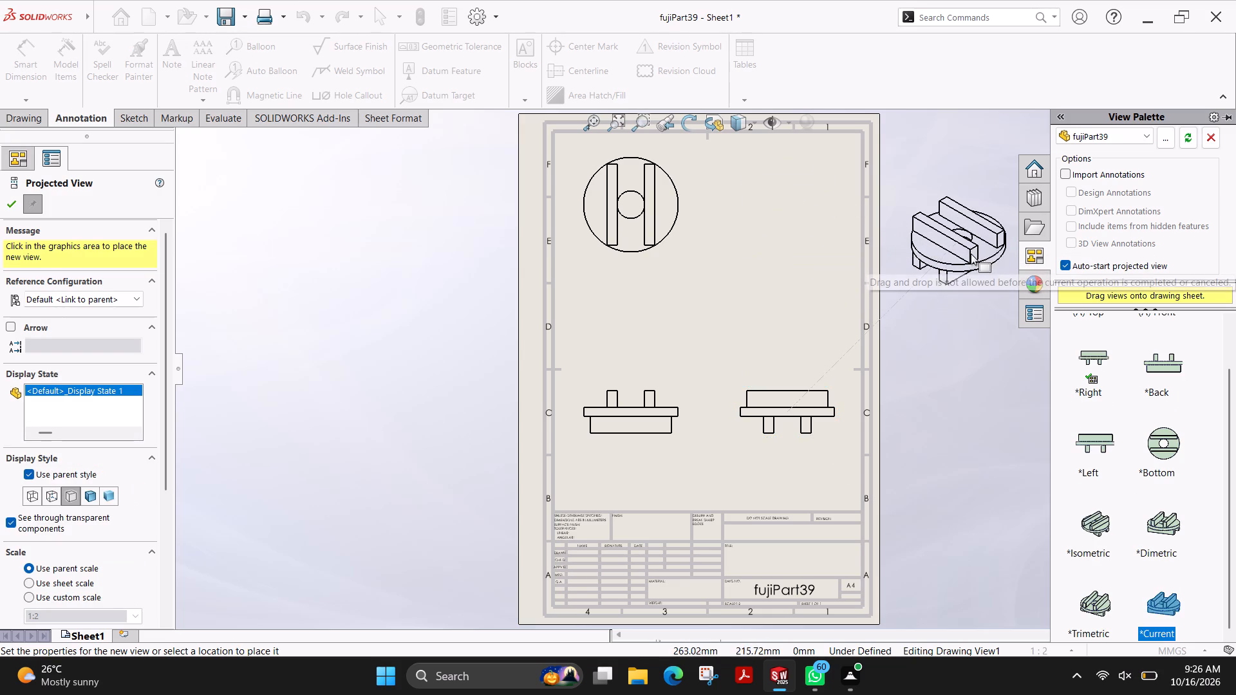
Place a pictorial view projected diagonally from the right view and move it onto the sheet beside the top view.
left_click(968, 257)
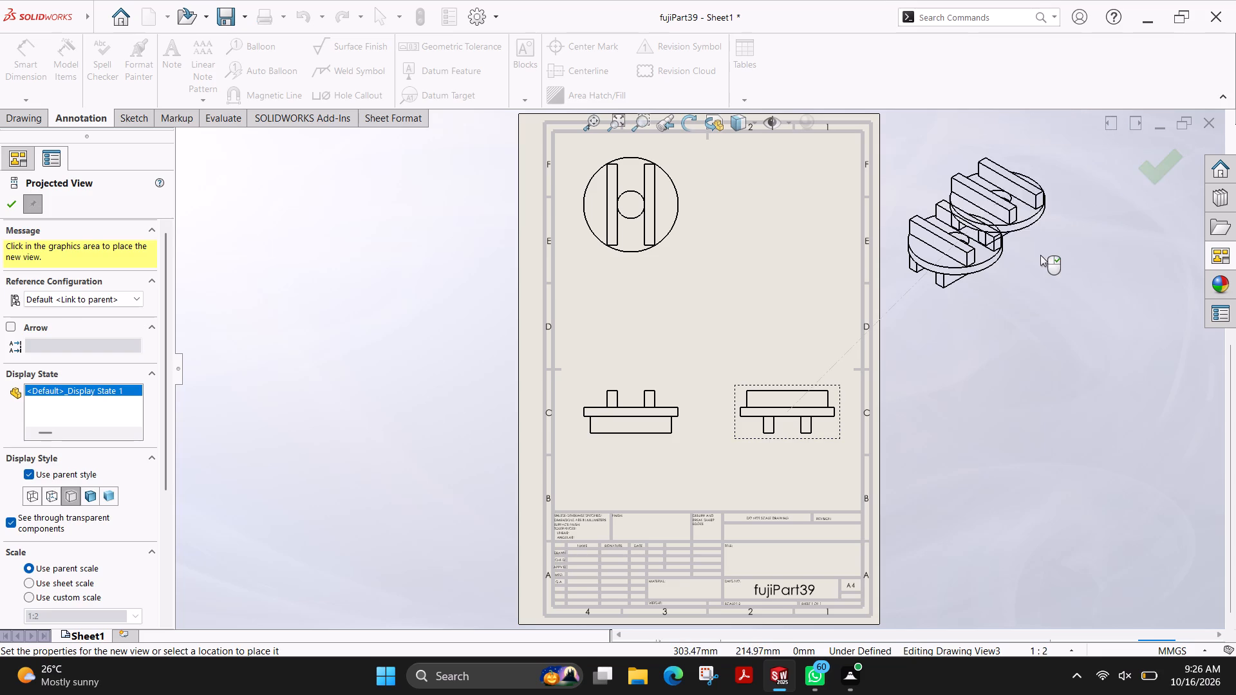
key("Escape")
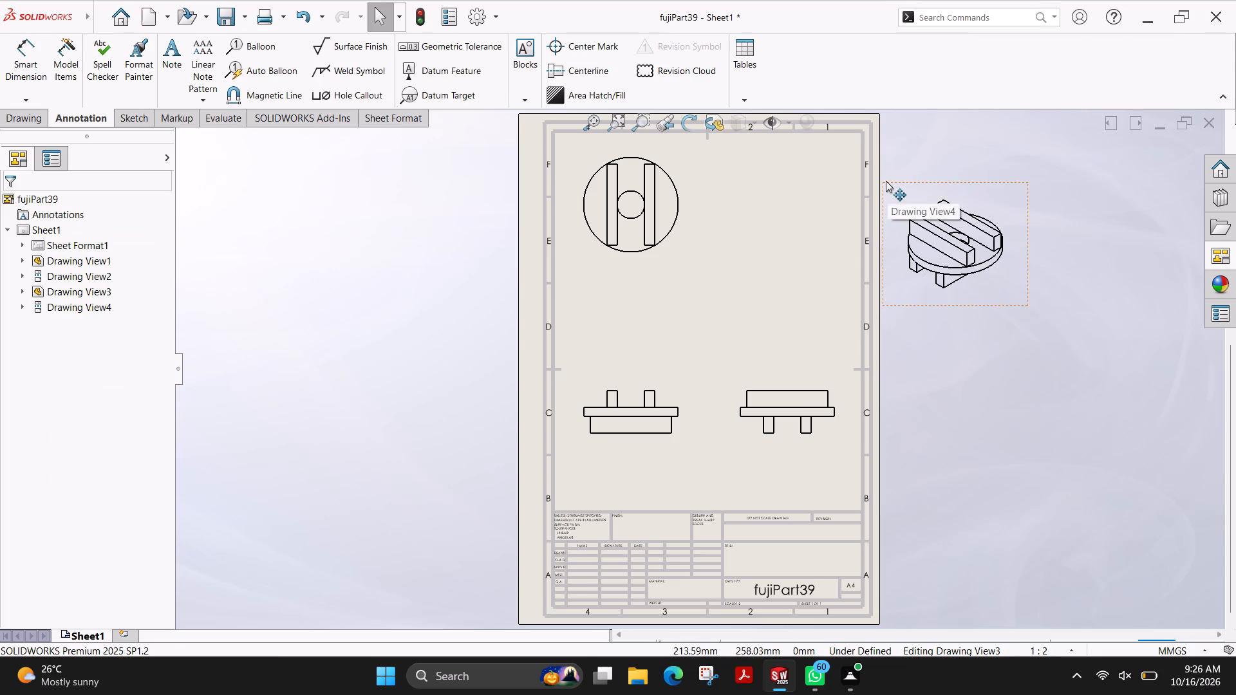
left_click_drag(886, 181, 729, 154)
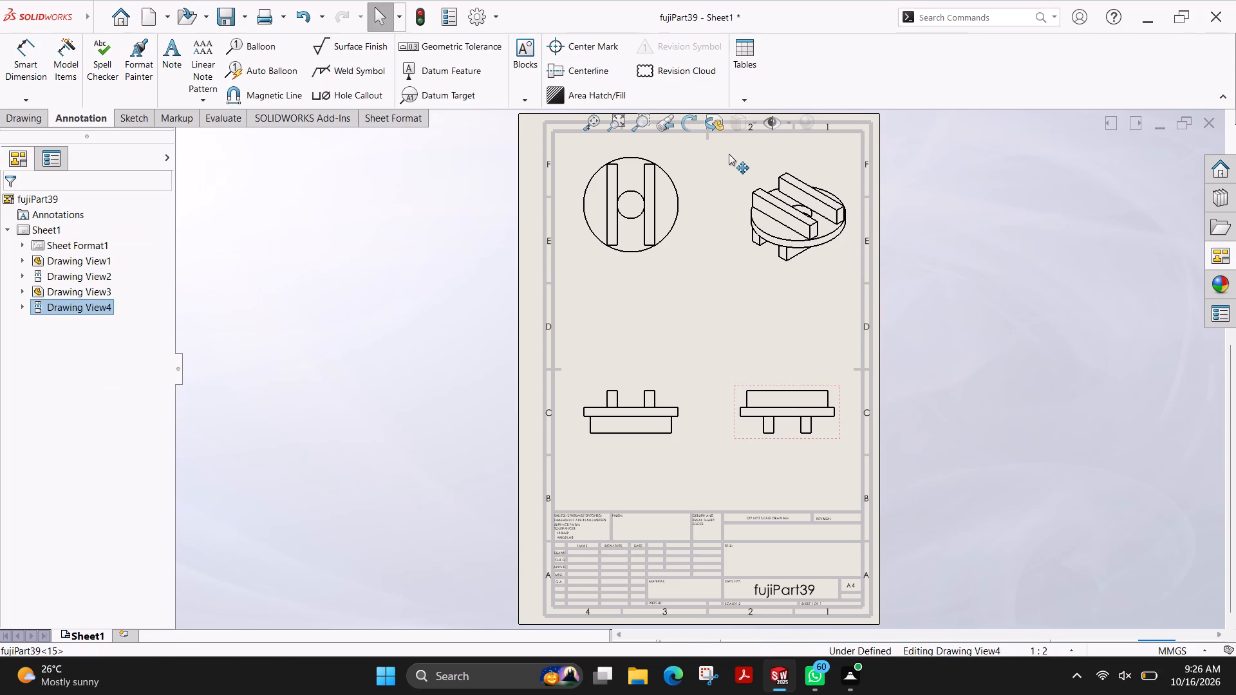
left_click_drag(729, 154, 718, 163)
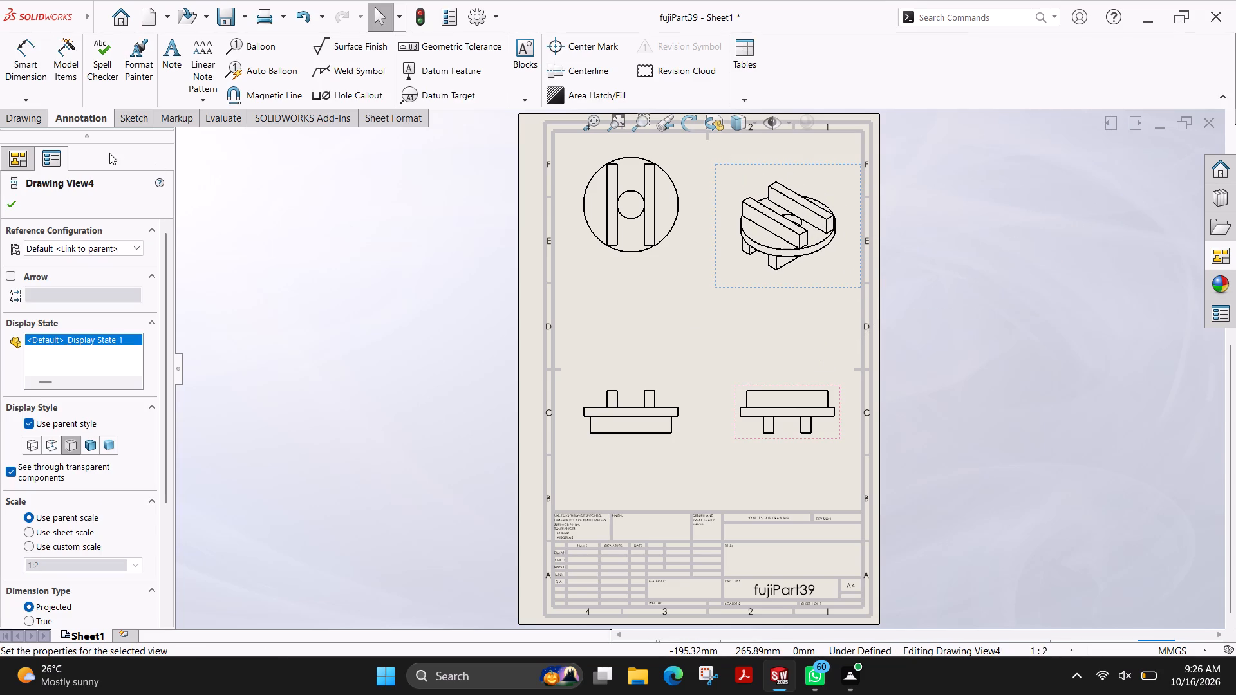
left_click(11, 196)
Dimension the radii of the central hole and the disc's outer edge in the top view.
left_click(11, 70)
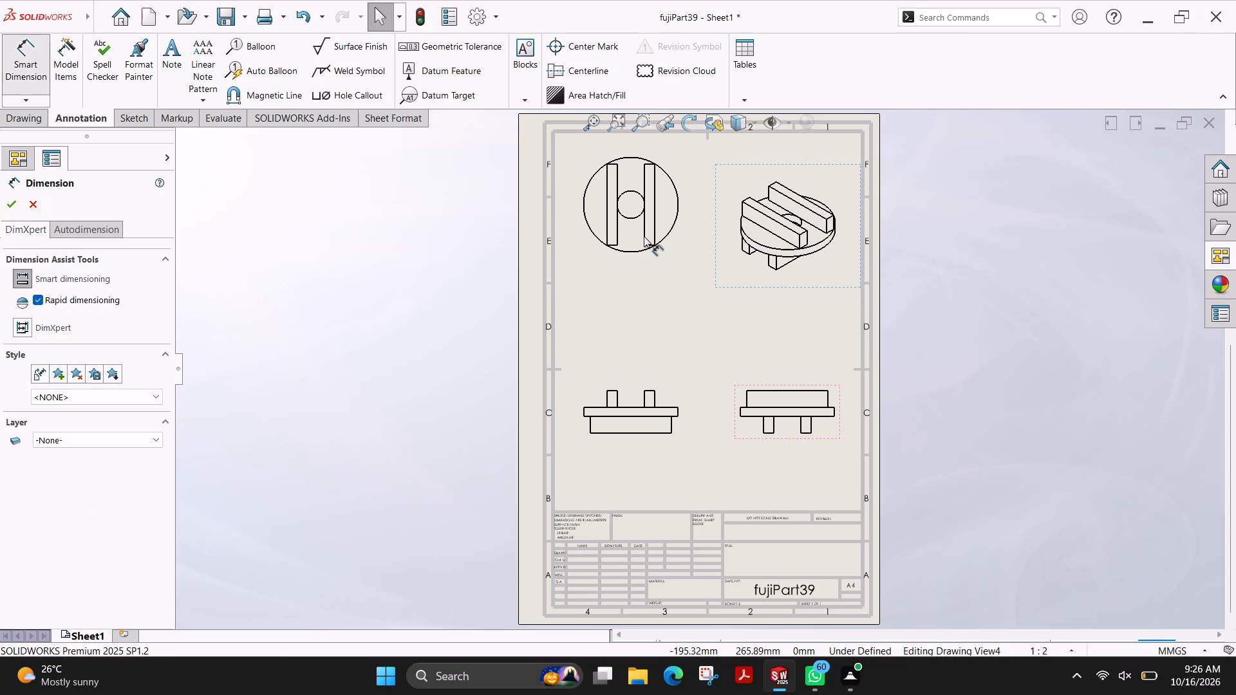
scroll(659, 144, "down", 2)
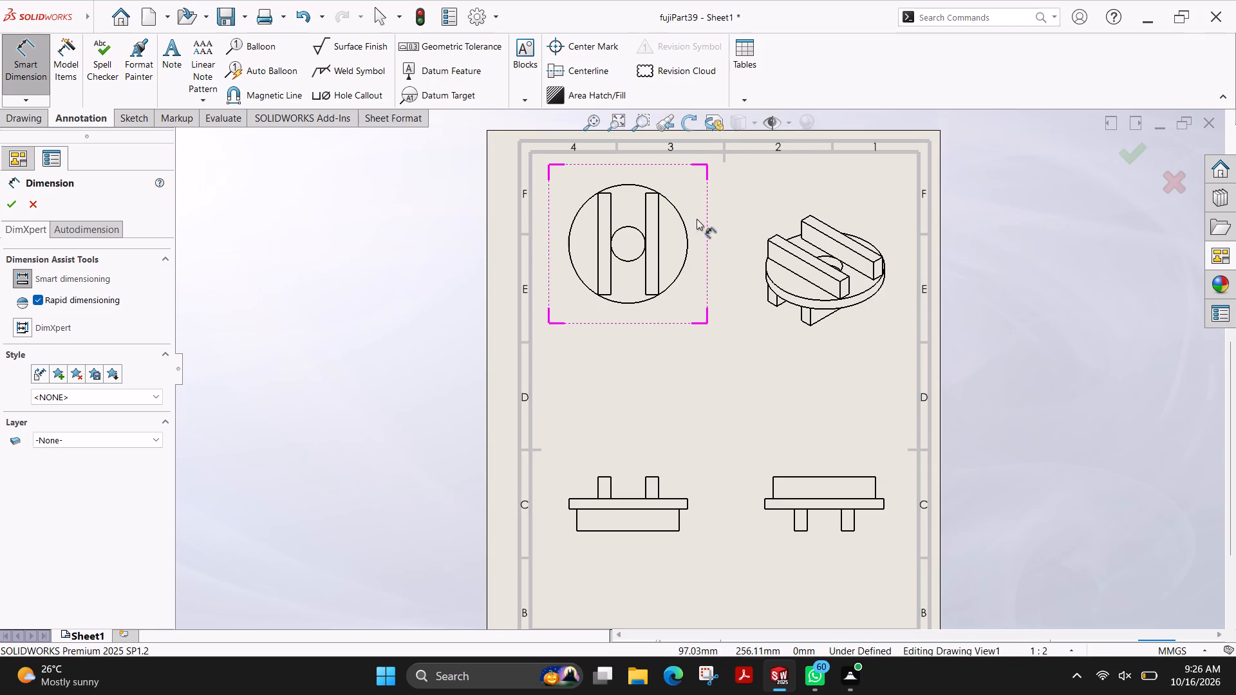
scroll(682, 234, "down", 1)
left_click(625, 232)
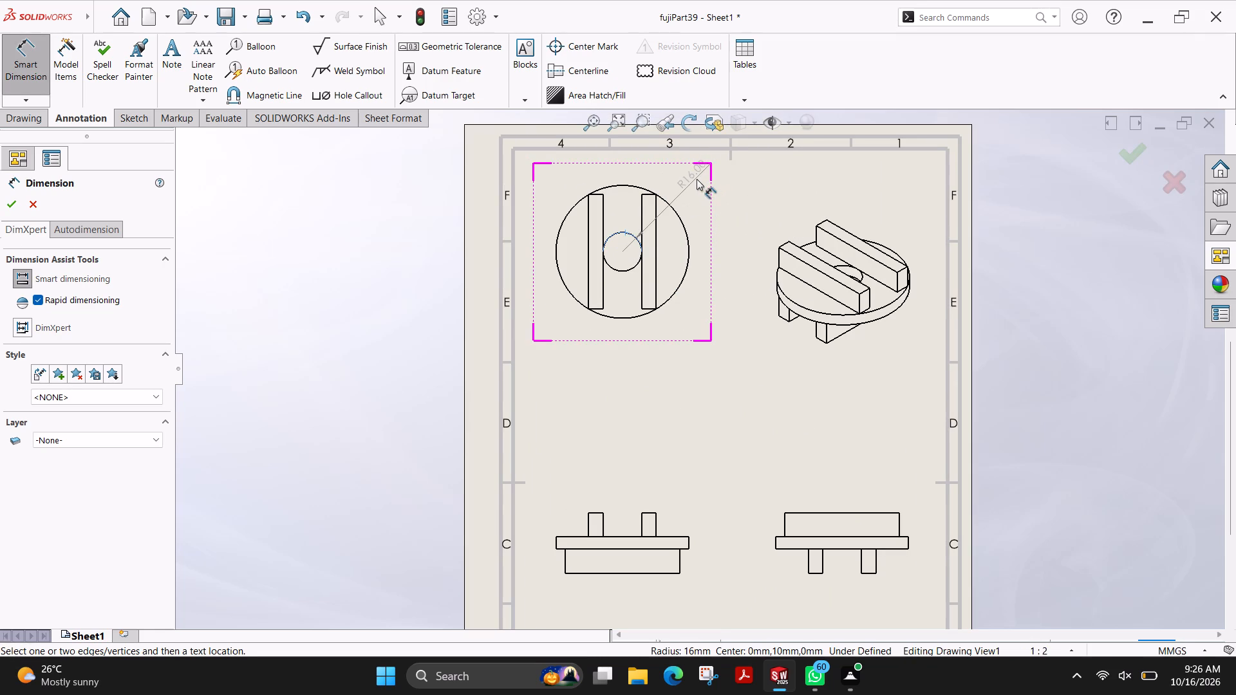
left_click(702, 180)
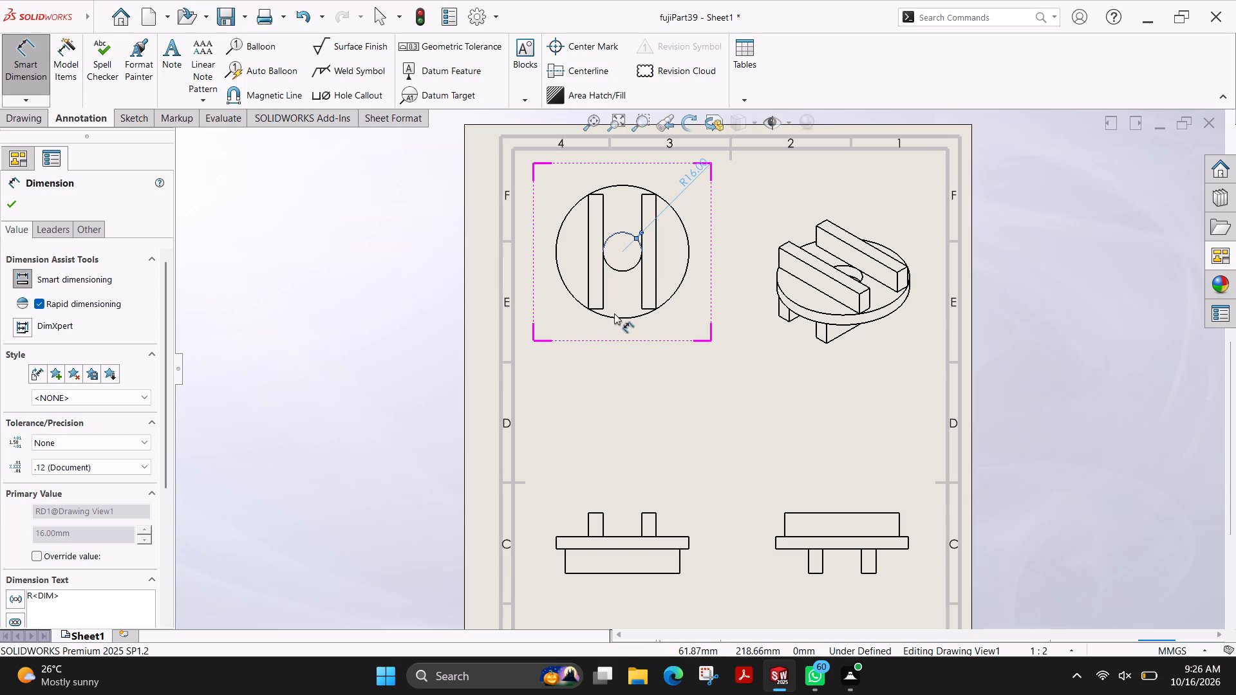
left_click(574, 296)
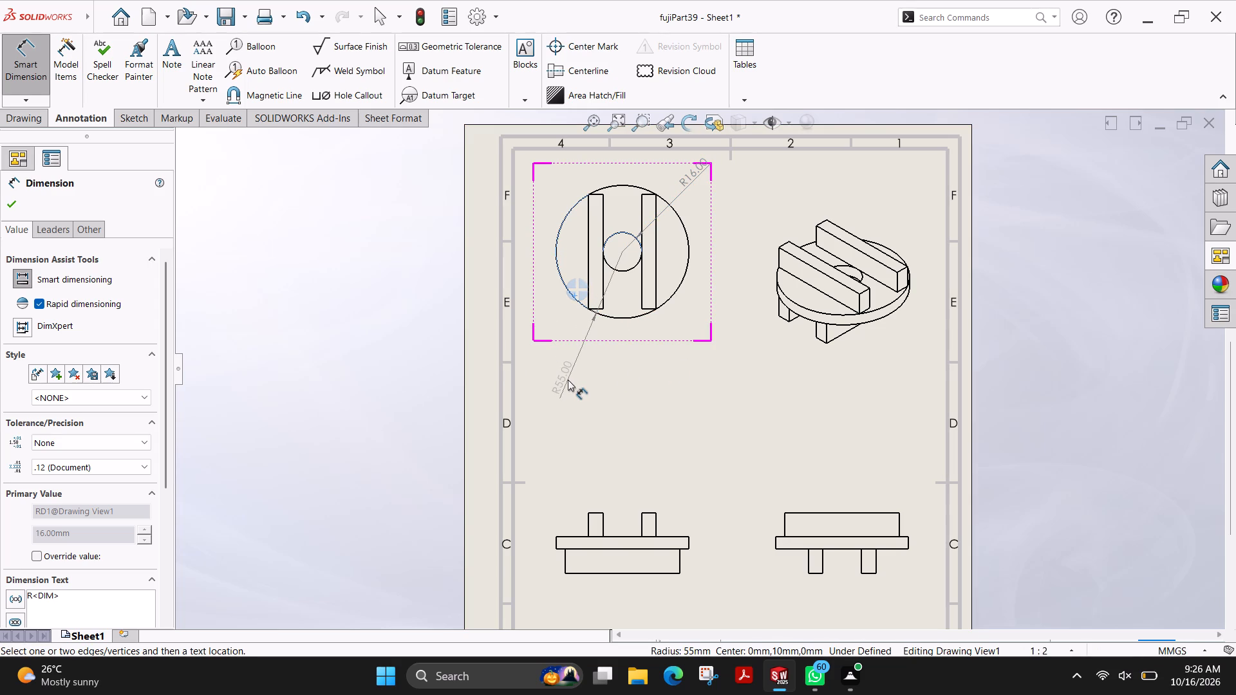
left_click(560, 378)
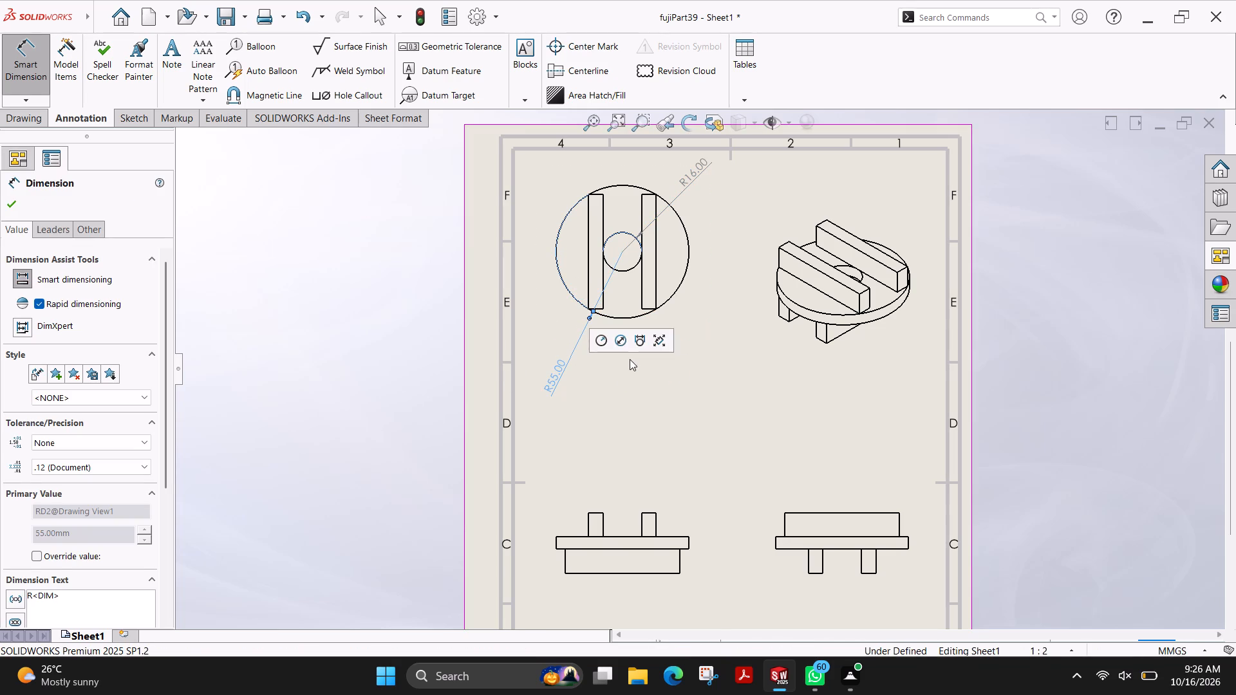
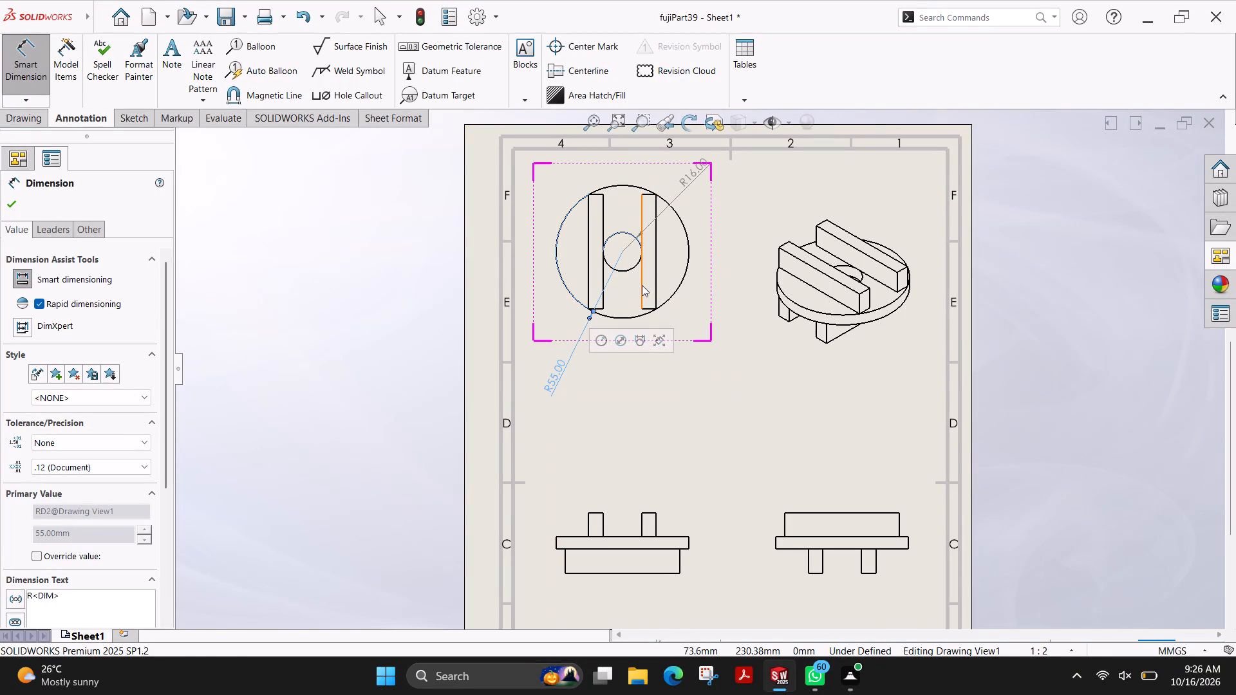
Dimension the width of the right-hand bar in the top view, placing the dimension below the disc.
left_click(642, 285)
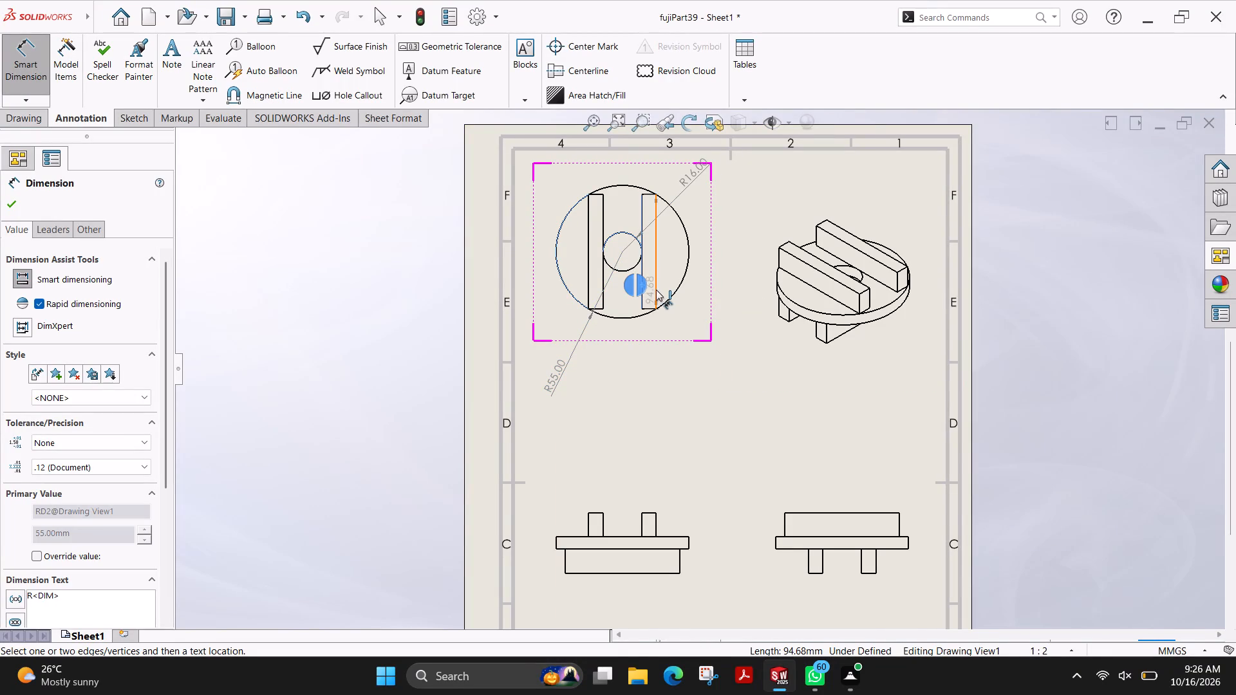
left_click(656, 290)
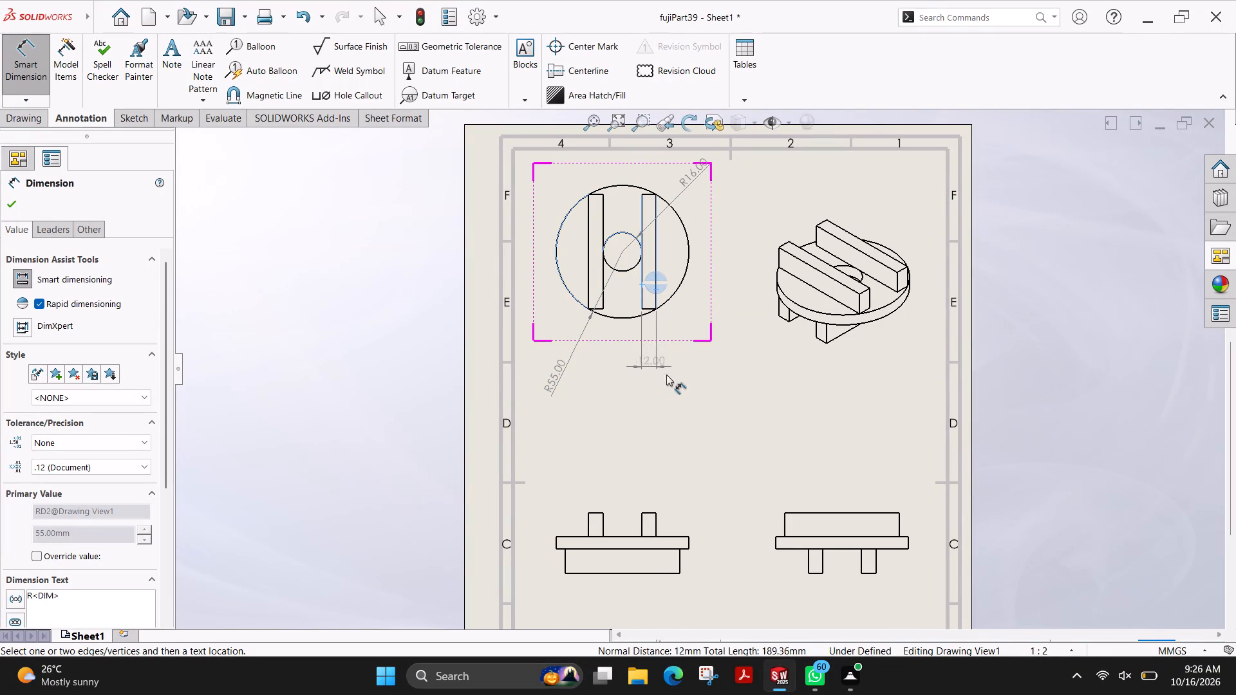
left_click(676, 371)
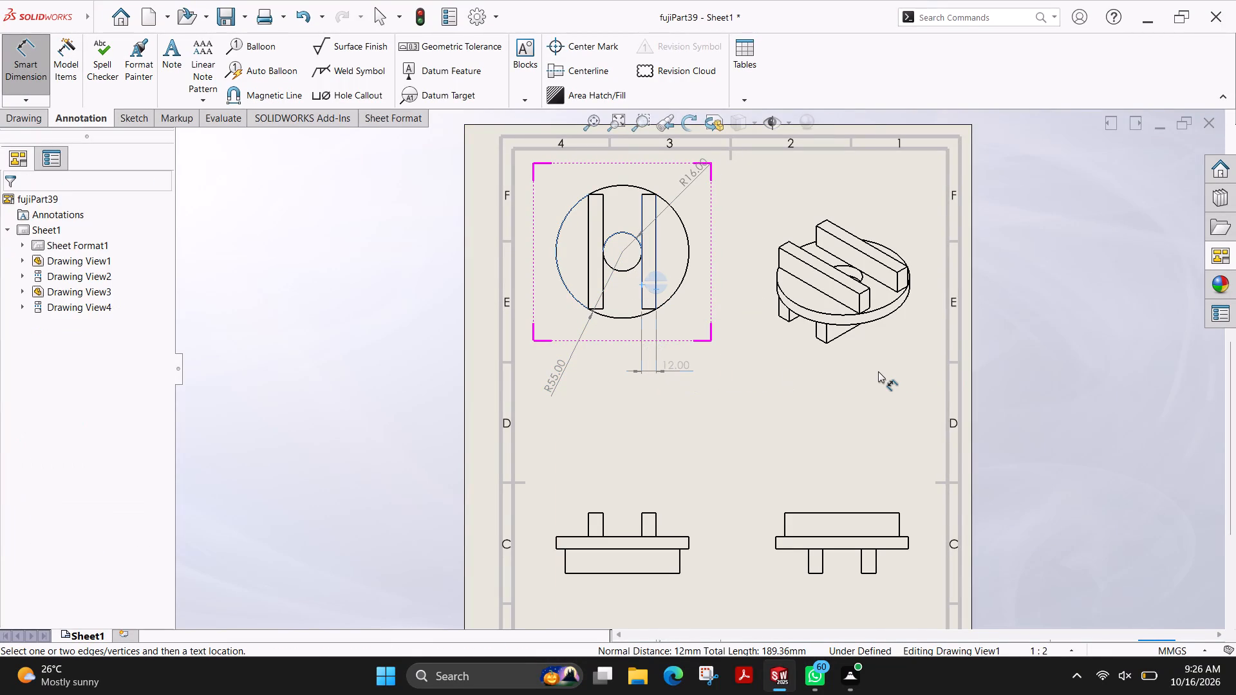
Dimension the upper bar's height above the disc and the disc's thickness in the front view.
scroll(674, 436, "up", 2)
scroll(664, 456, "down", 2)
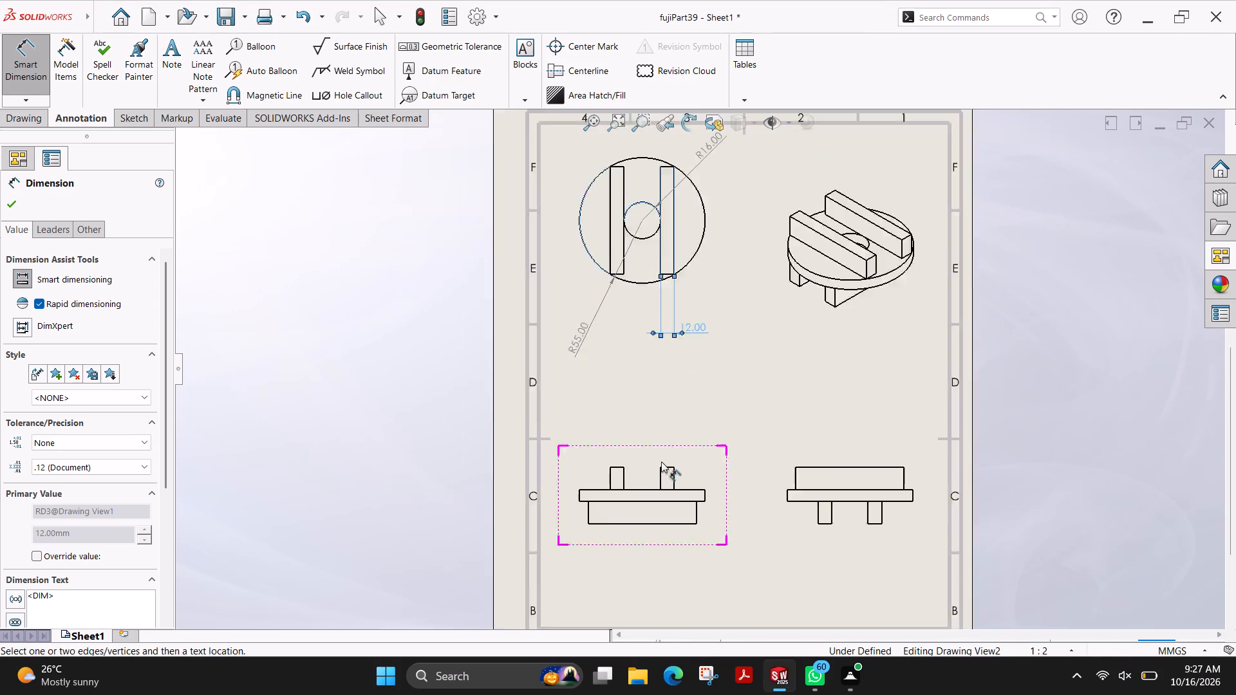
scroll(661, 461, "down", 3)
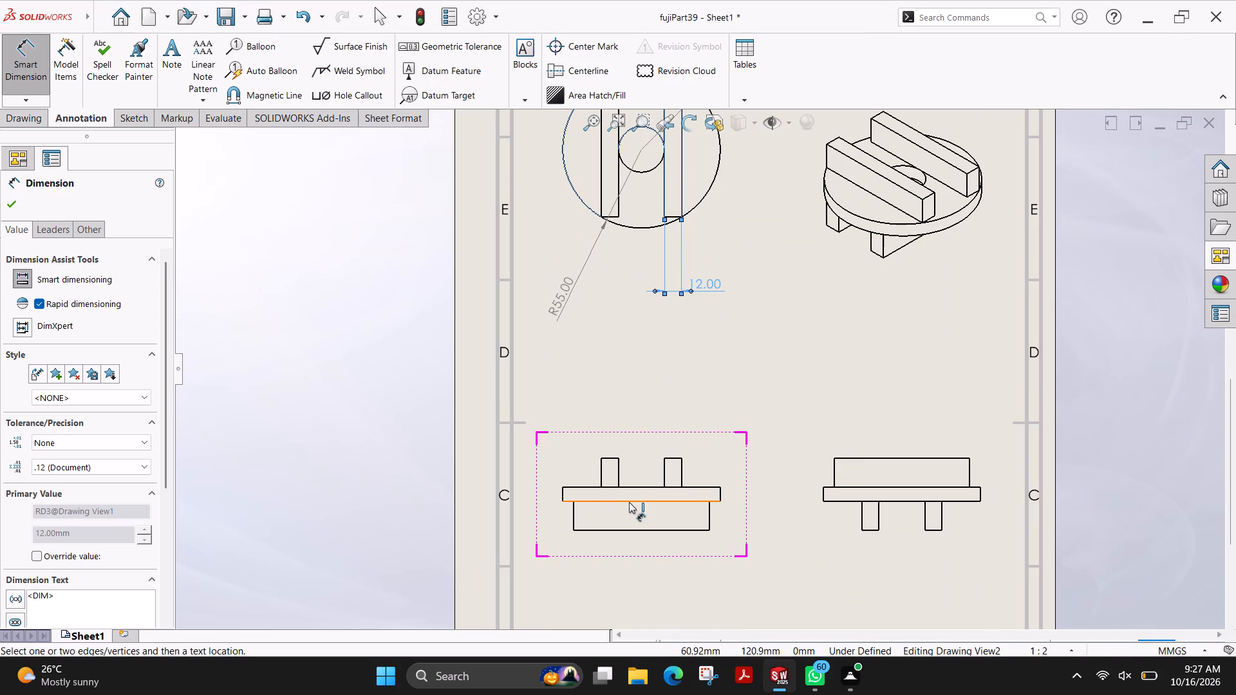
left_click(637, 486)
left_click(612, 458)
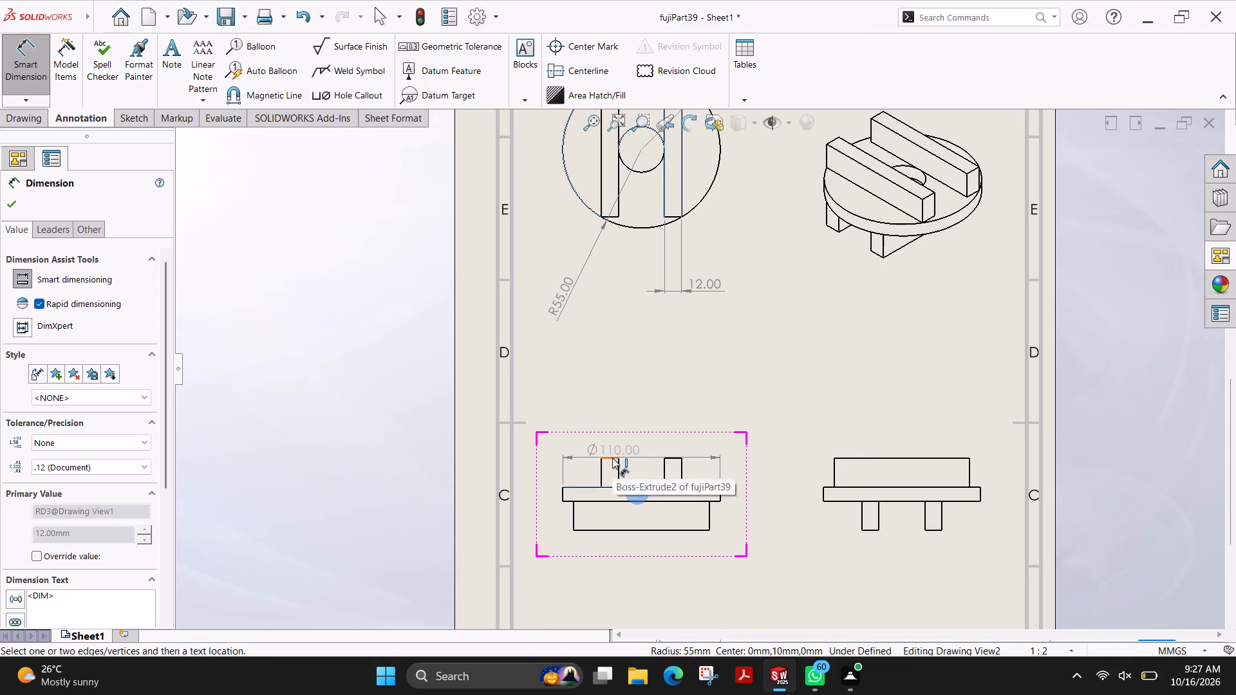
left_click(552, 420)
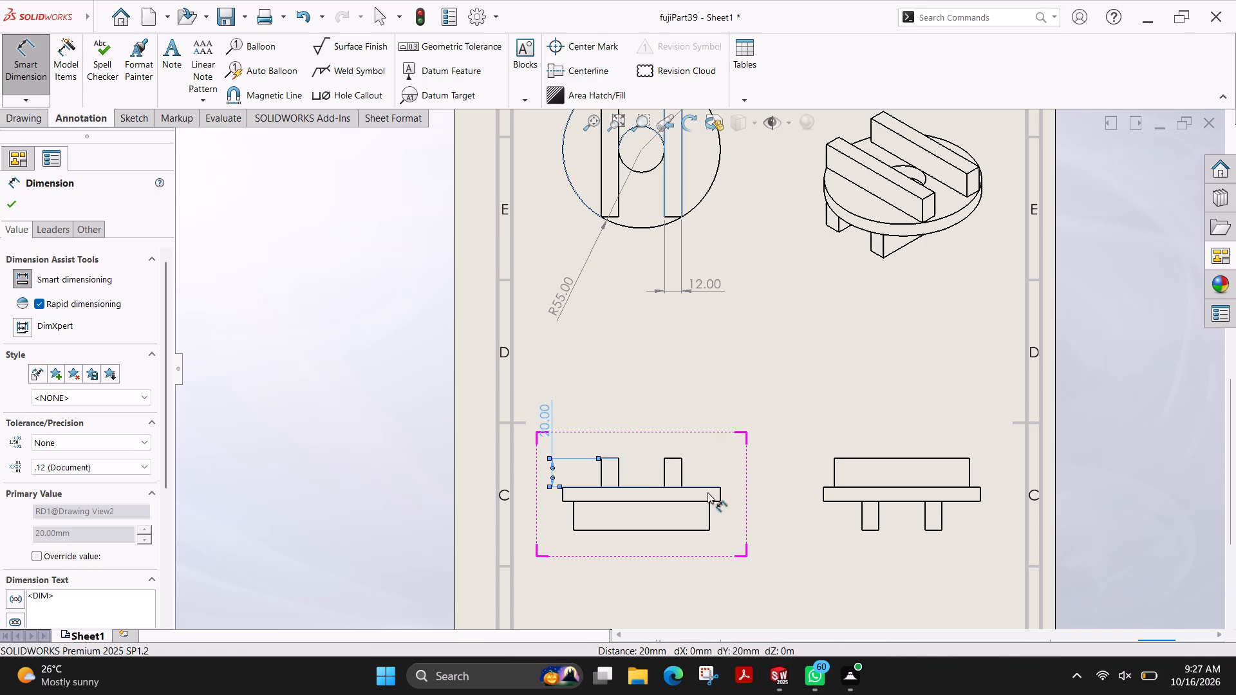
left_click(693, 485)
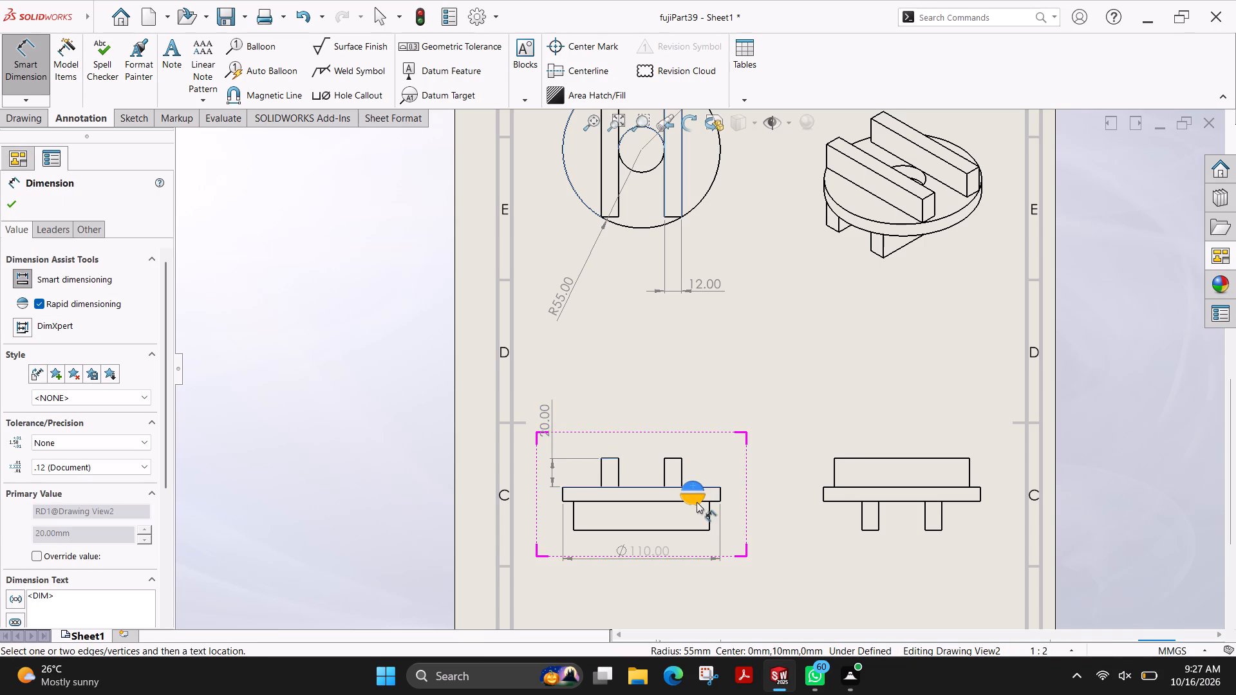
left_click(662, 499)
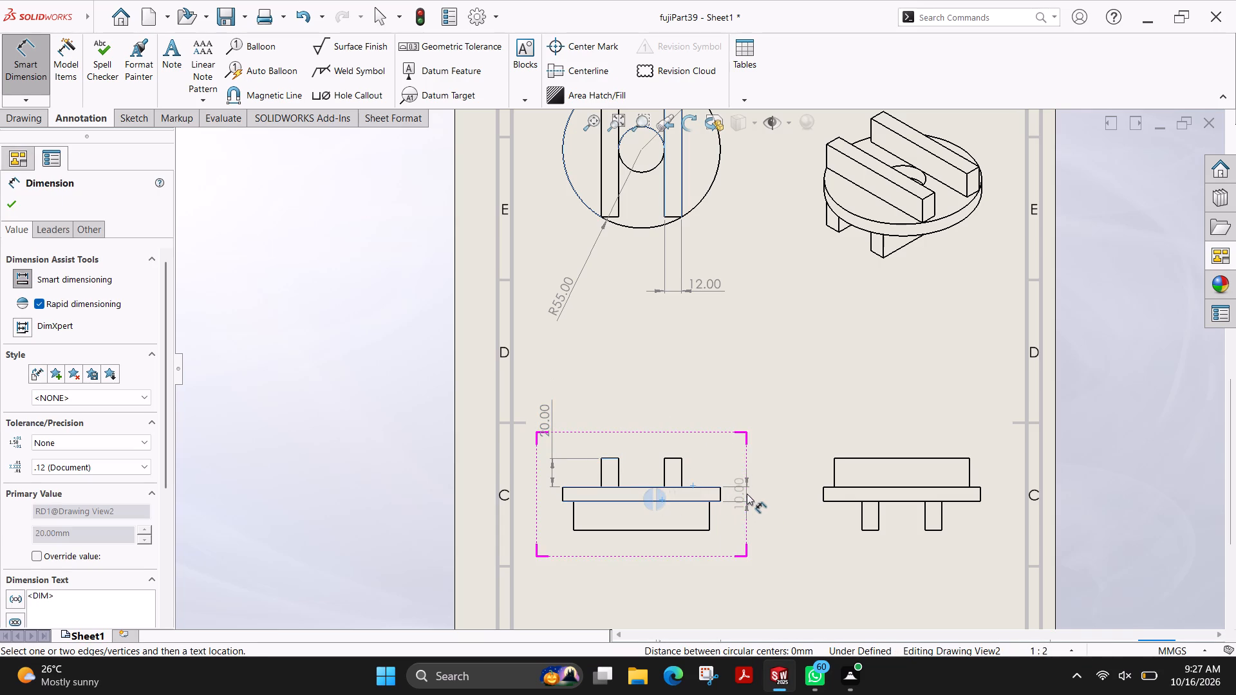
left_click(740, 527)
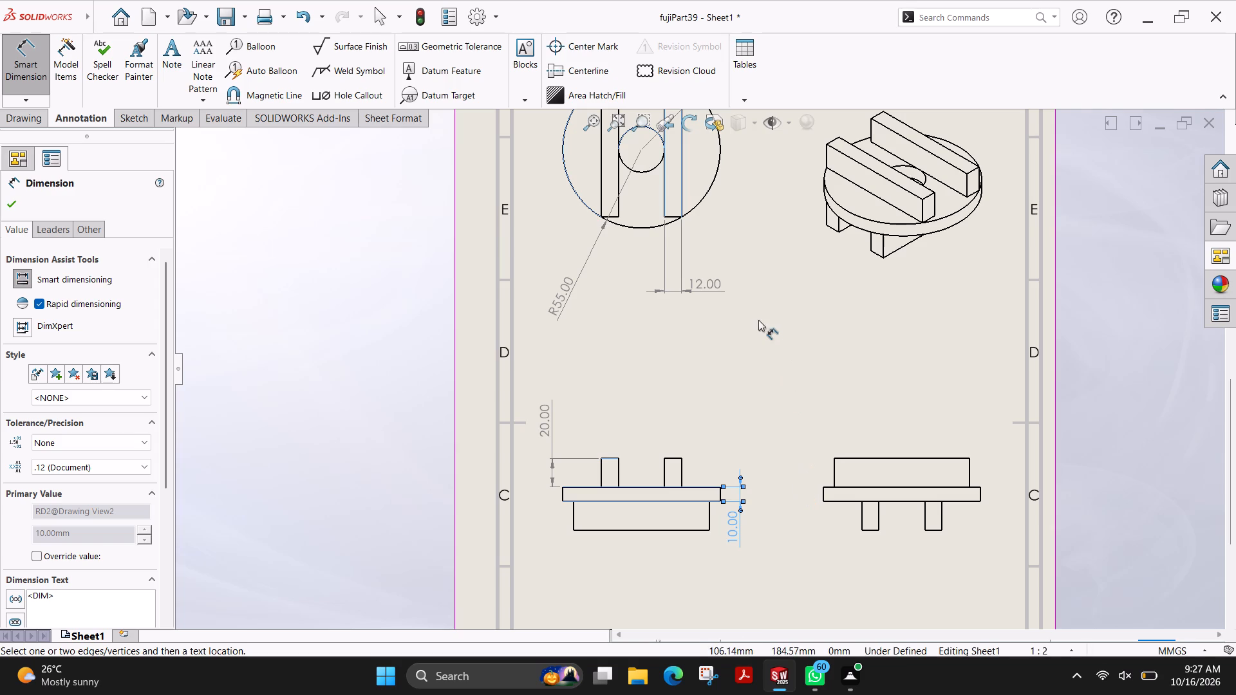
key("Escape")
Save the drawing as fujiPart39 in the solid works folder inside fuji plot file on the Desktop.
scroll(776, 396, "up", 3)
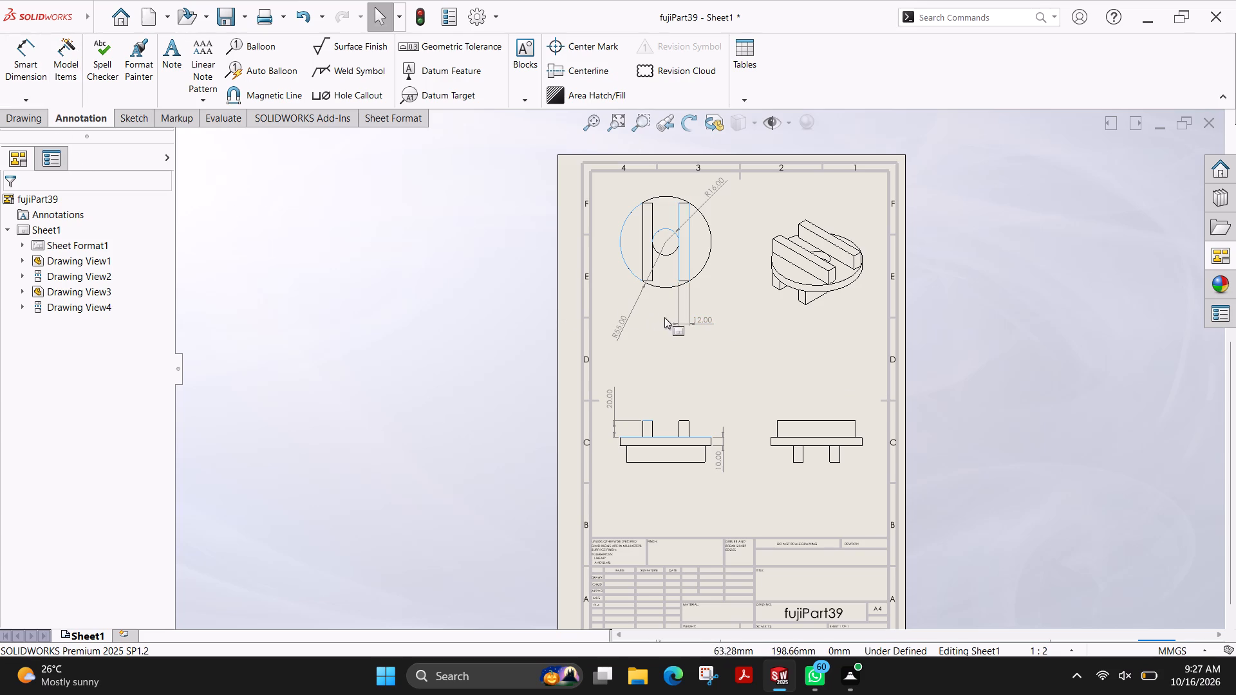
key("ctrl+s")
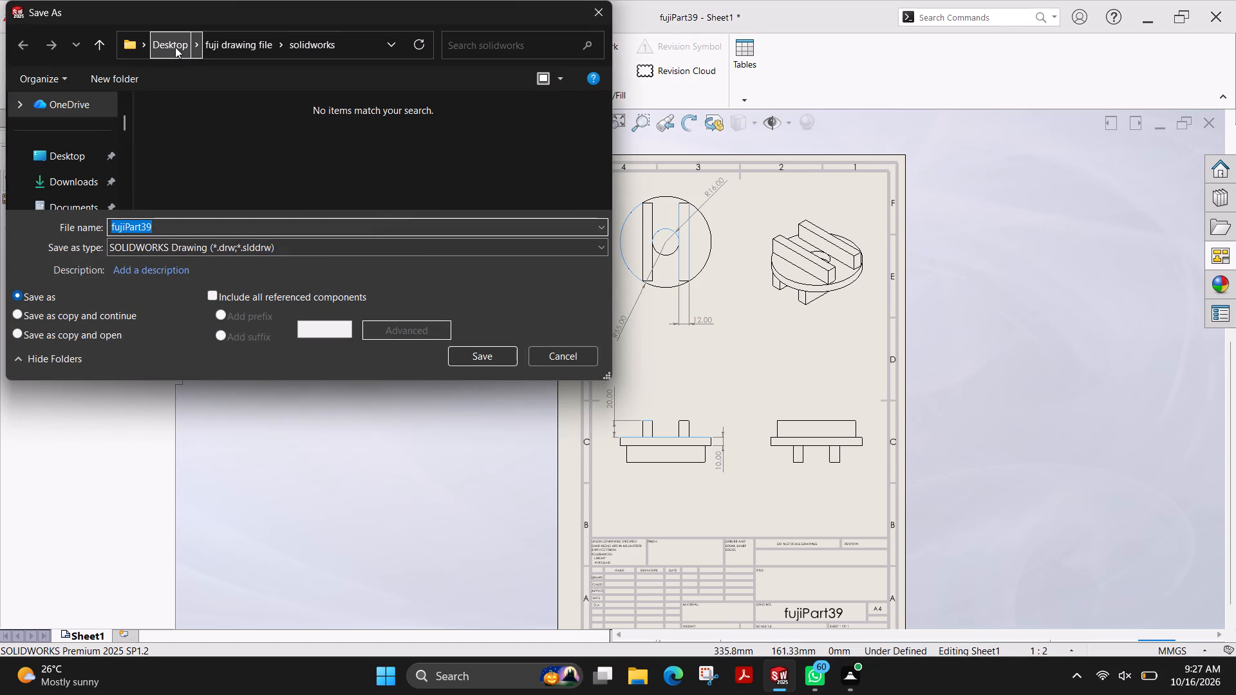
left_click(175, 47)
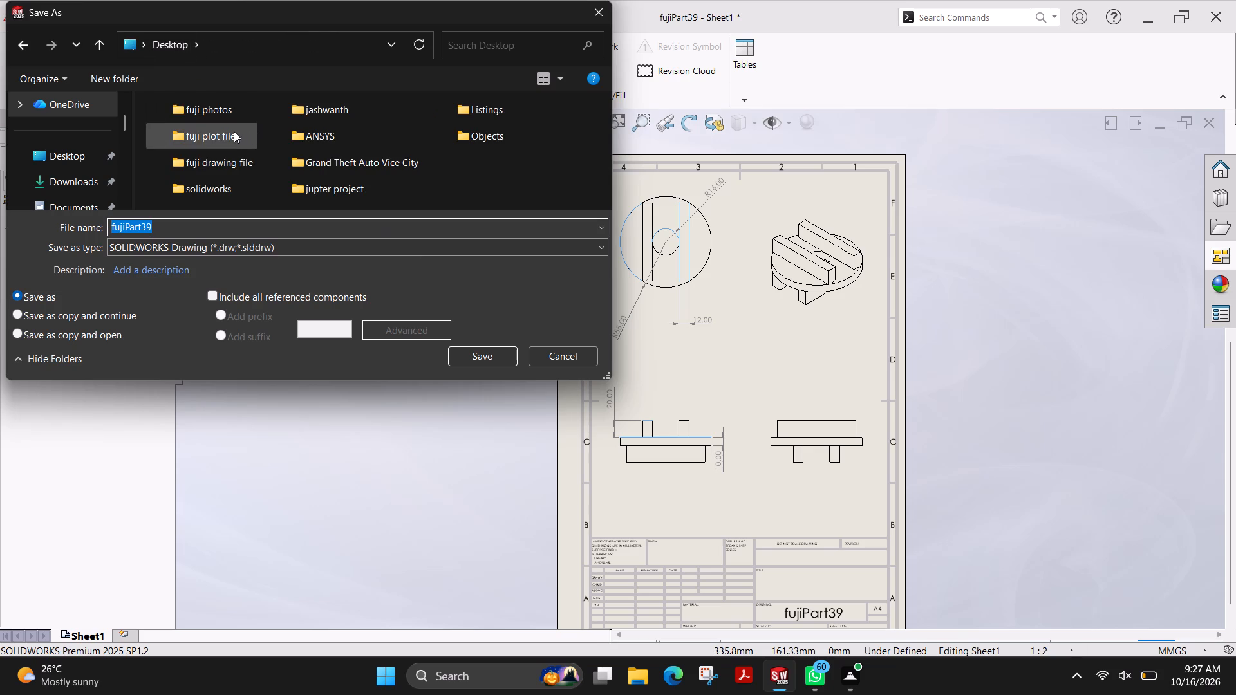
double_click(234, 131)
double_click(234, 131)
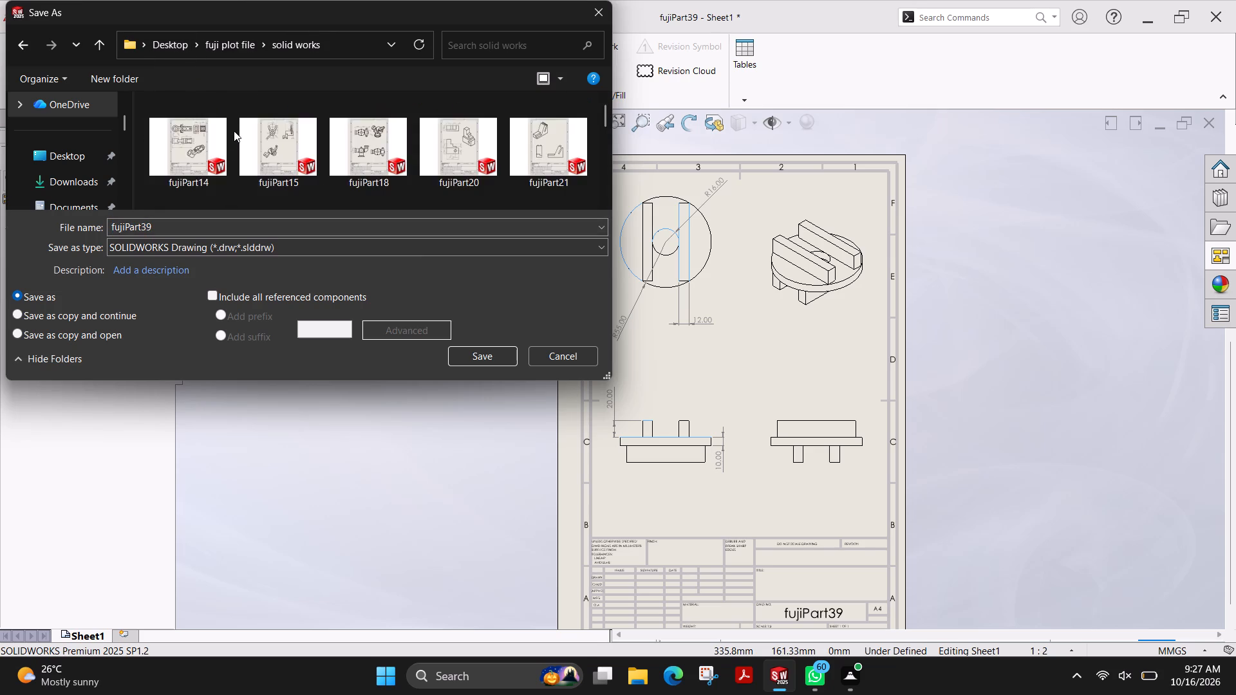
scroll(234, 172, "down", 16)
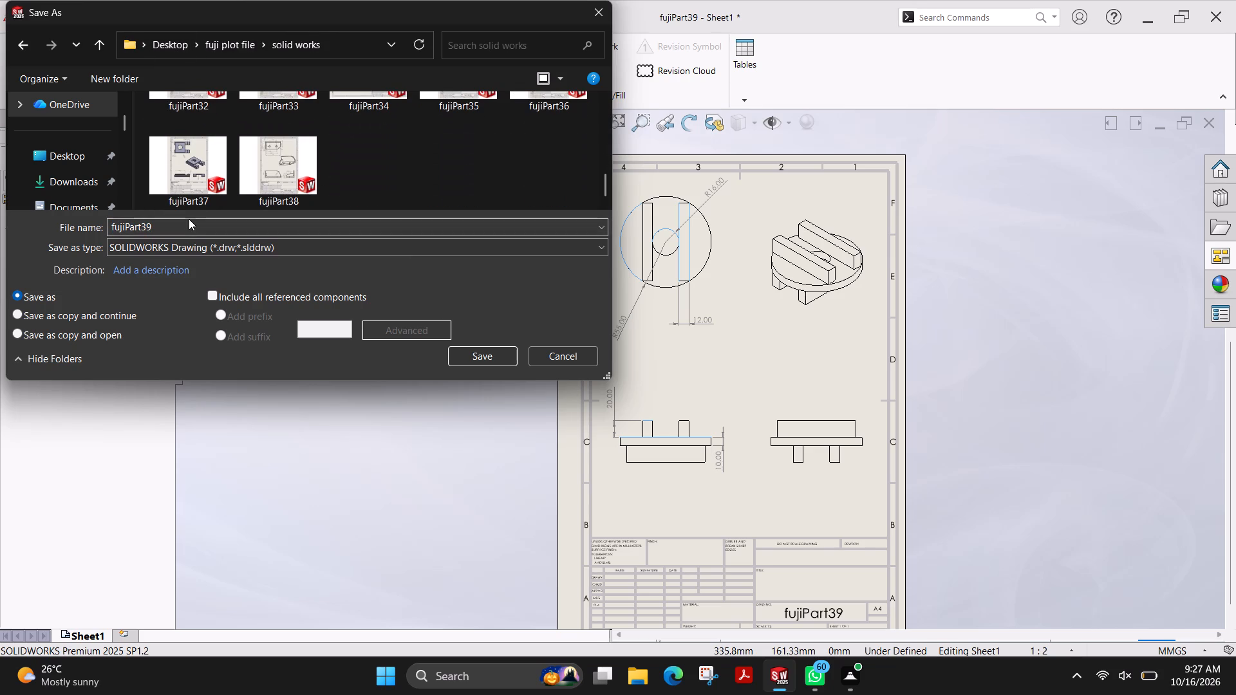
left_click(492, 356)
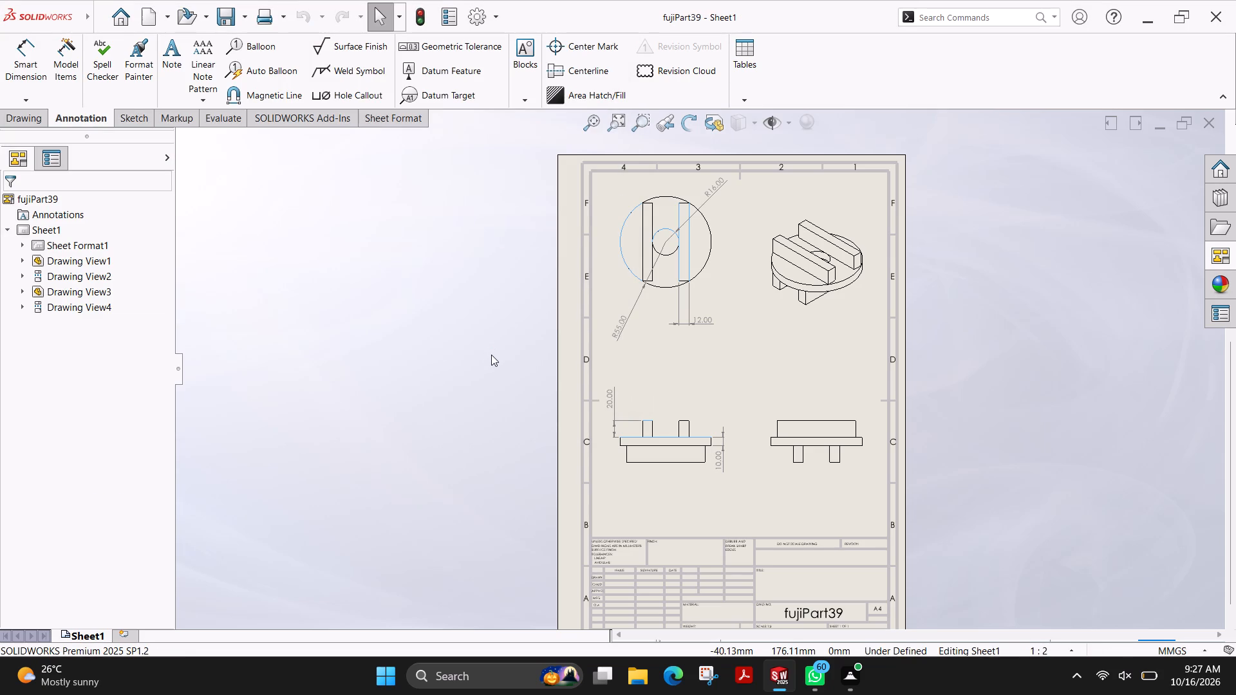